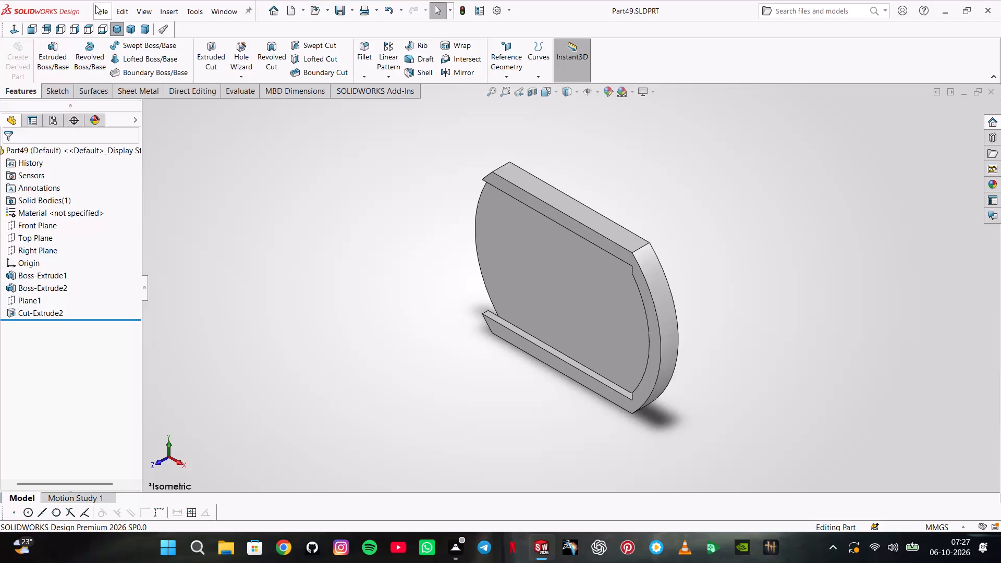
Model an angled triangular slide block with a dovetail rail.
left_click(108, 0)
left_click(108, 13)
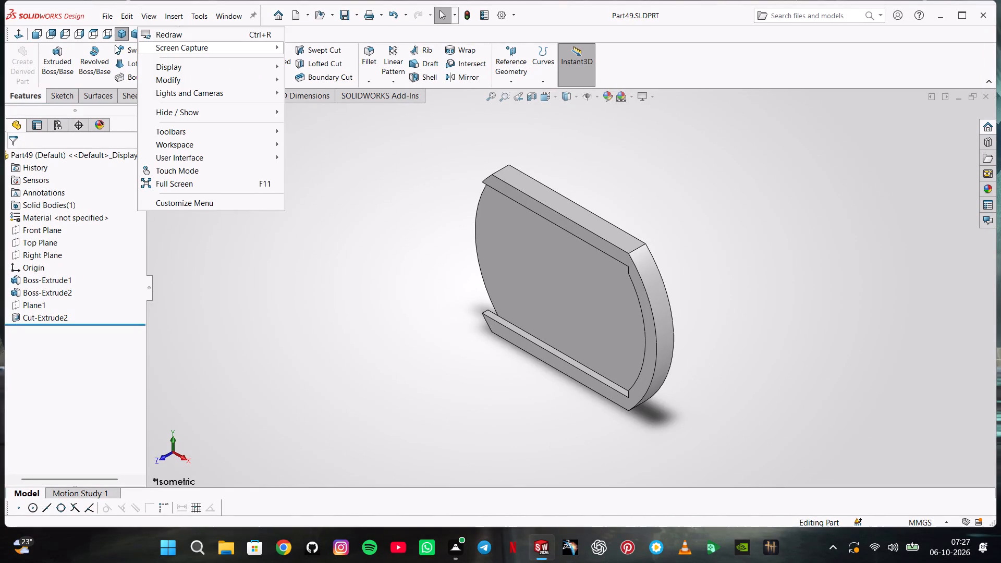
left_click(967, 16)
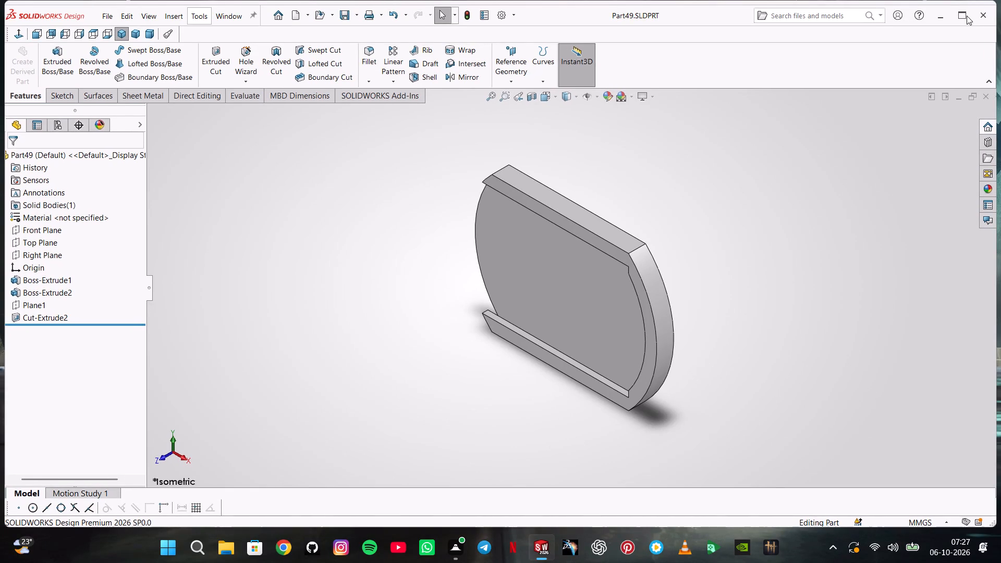
Create a new Part document.
left_click(109, 15)
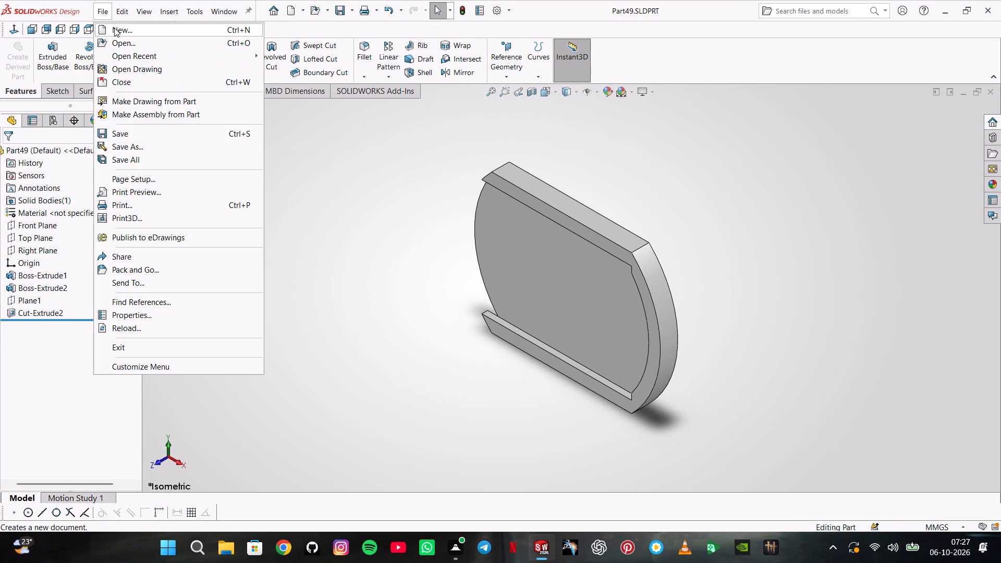
left_click(114, 28)
left_click(415, 407)
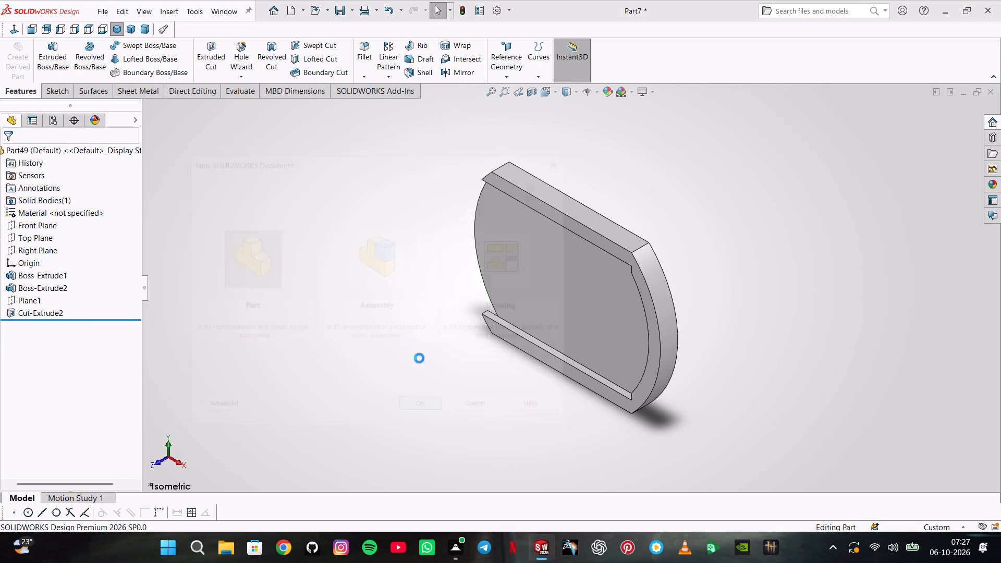
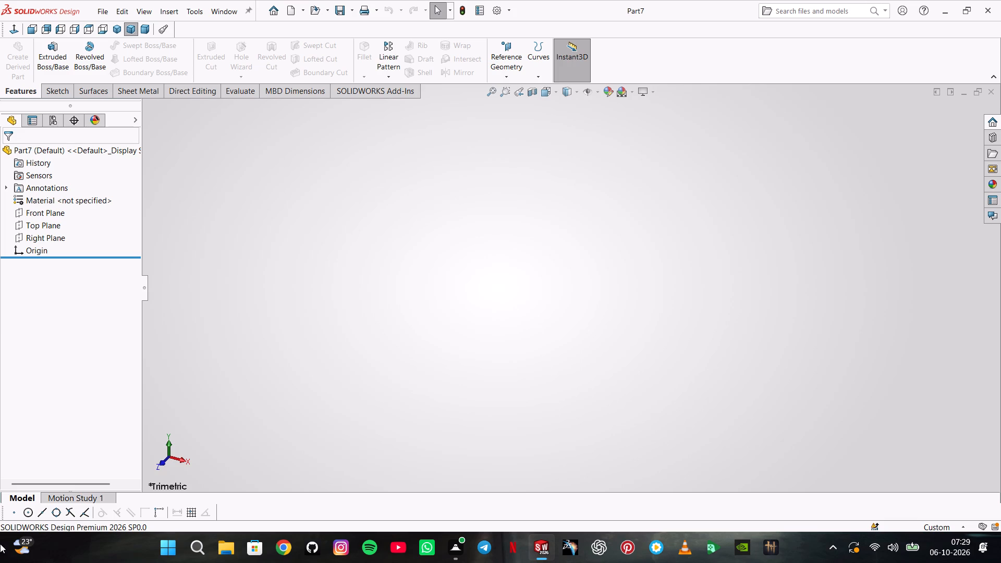
Set the part's document units to MMGS (millimeter, gram, second).
scroll(1000, 562, "down", 4)
left_click(938, 529)
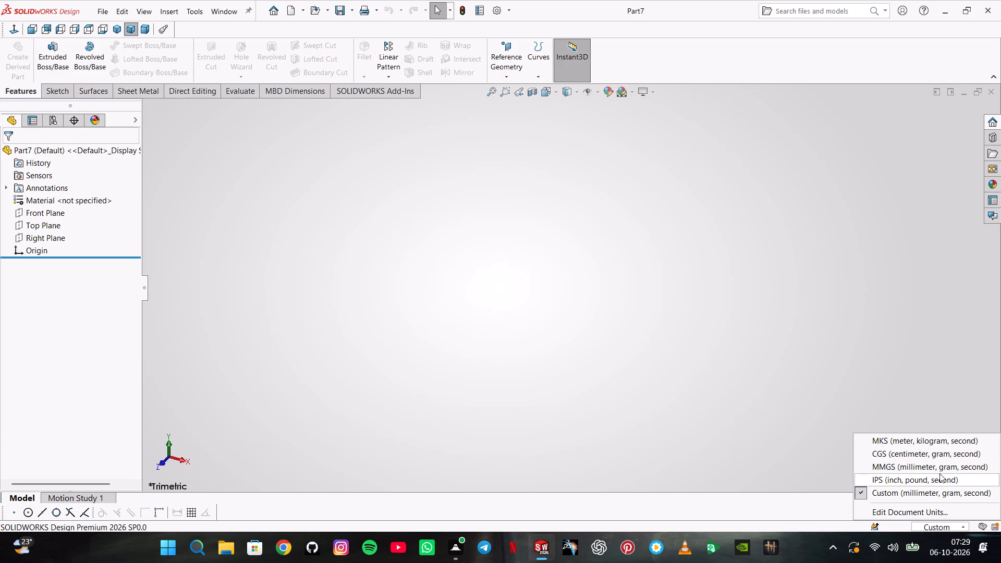
left_click(944, 471)
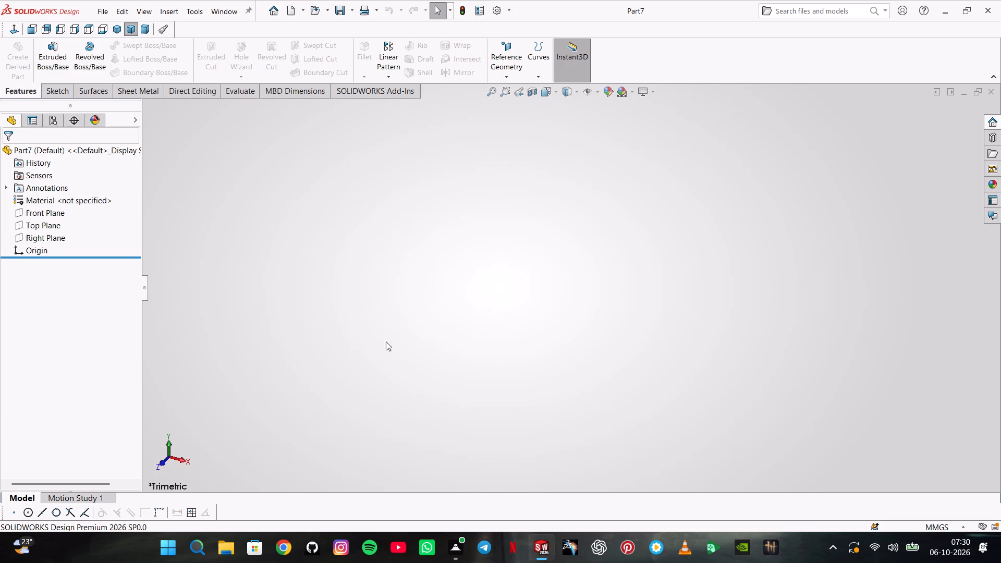
Start a new sketch on the Top Plane.
left_click(58, 225)
left_click(69, 211)
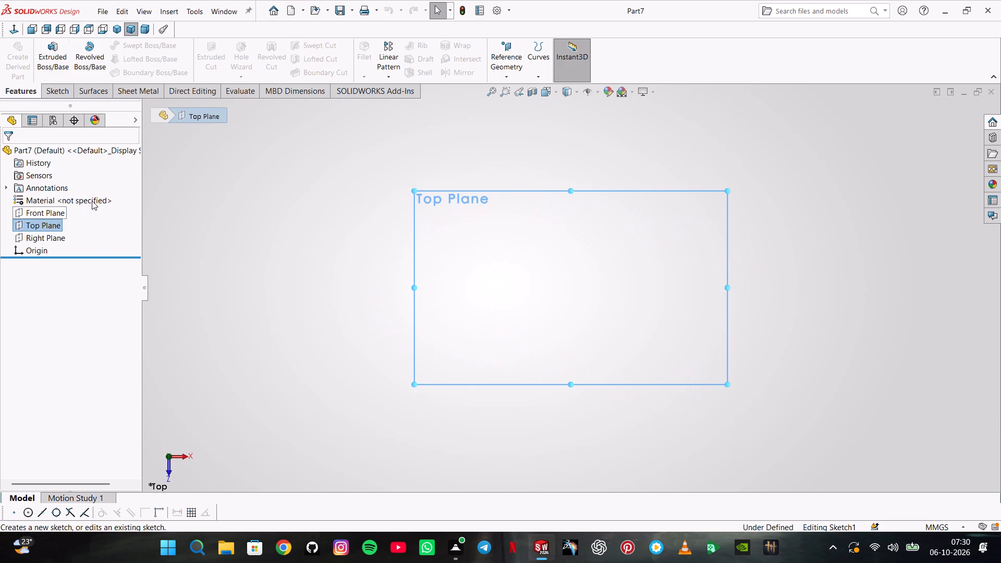
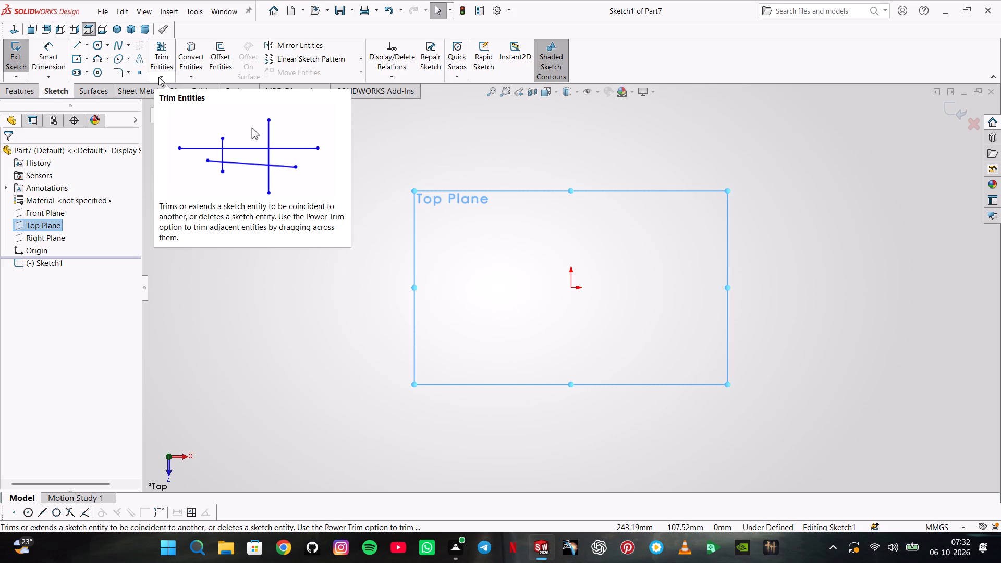
Sketch a closed four-sided profile from the origin with a slanted edge about 111 mm, short horizontal top, vertical side and base about 91 mm.
left_click(81, 48)
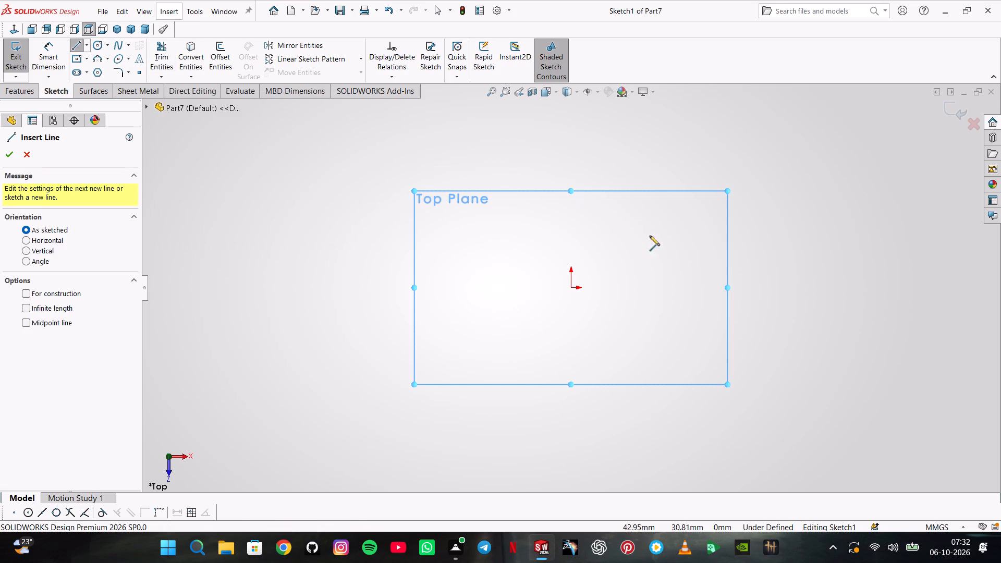
left_click(573, 289)
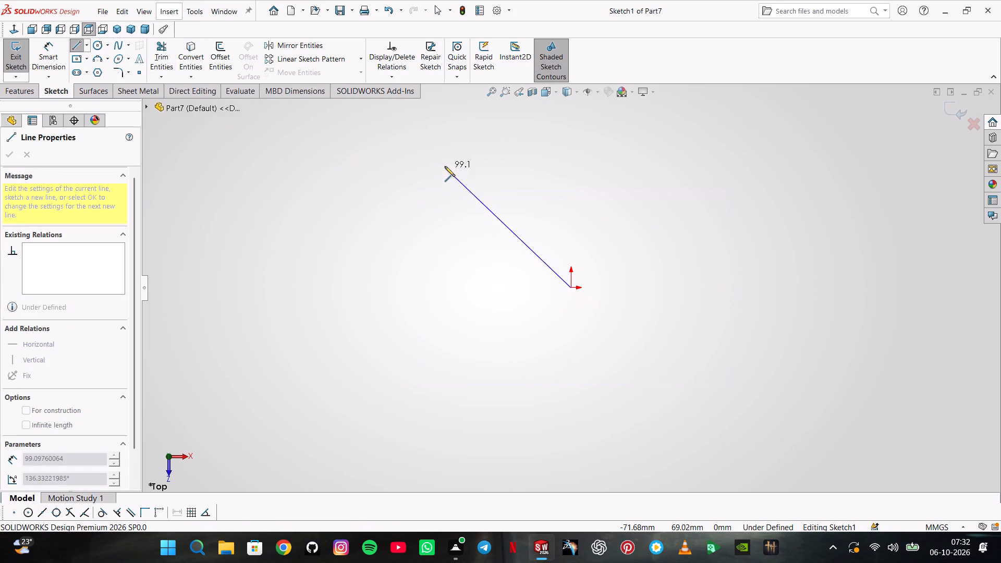
left_click(438, 143)
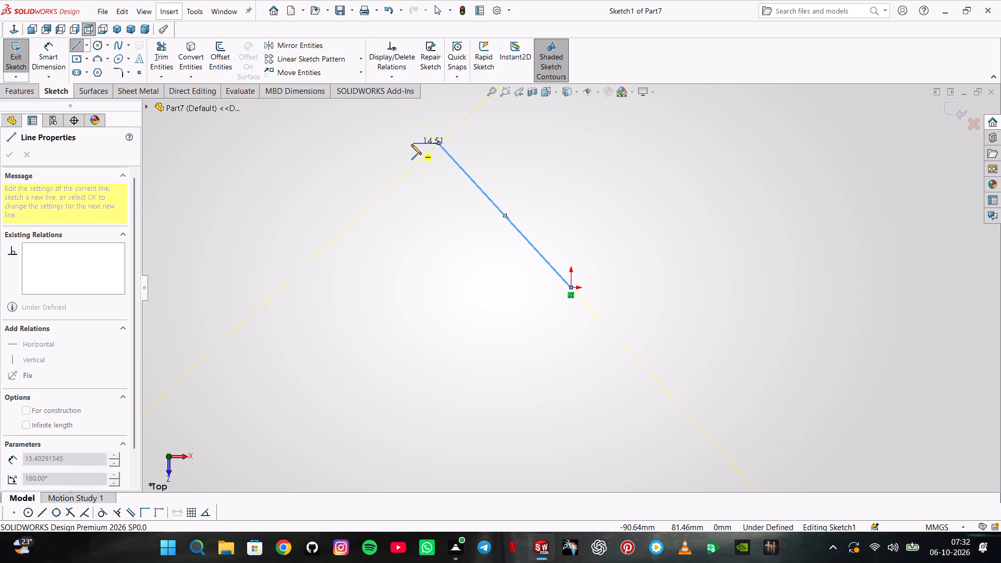
left_click(411, 144)
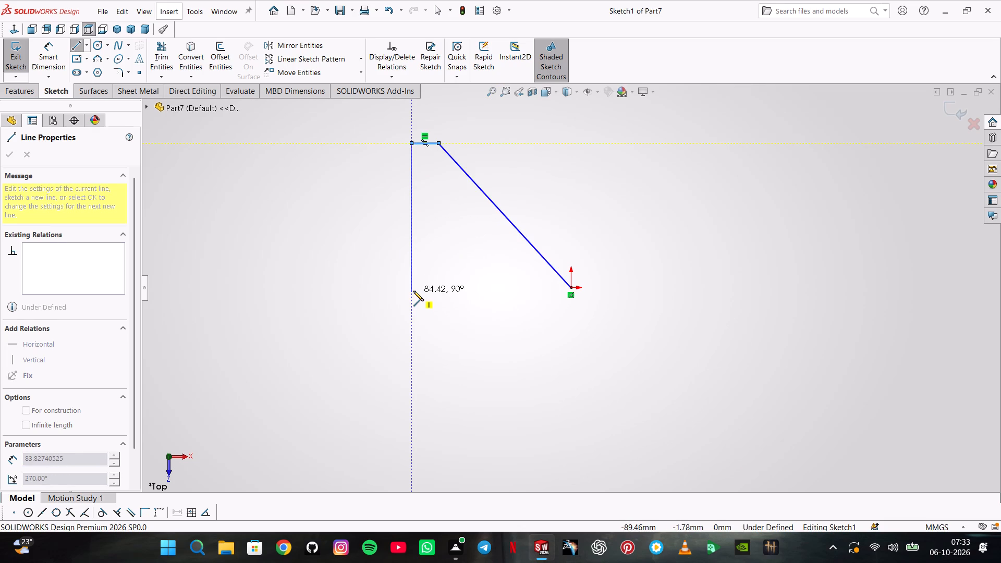
left_click(413, 290)
left_click(572, 287)
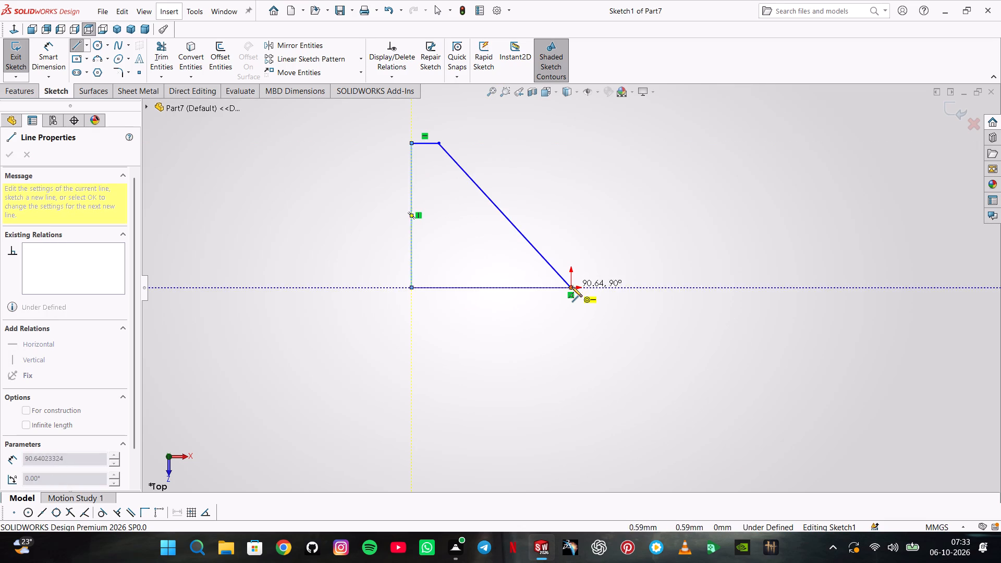
Dimension the angle between the slanted edge and the base line as 42 degrees.
left_click(48, 51)
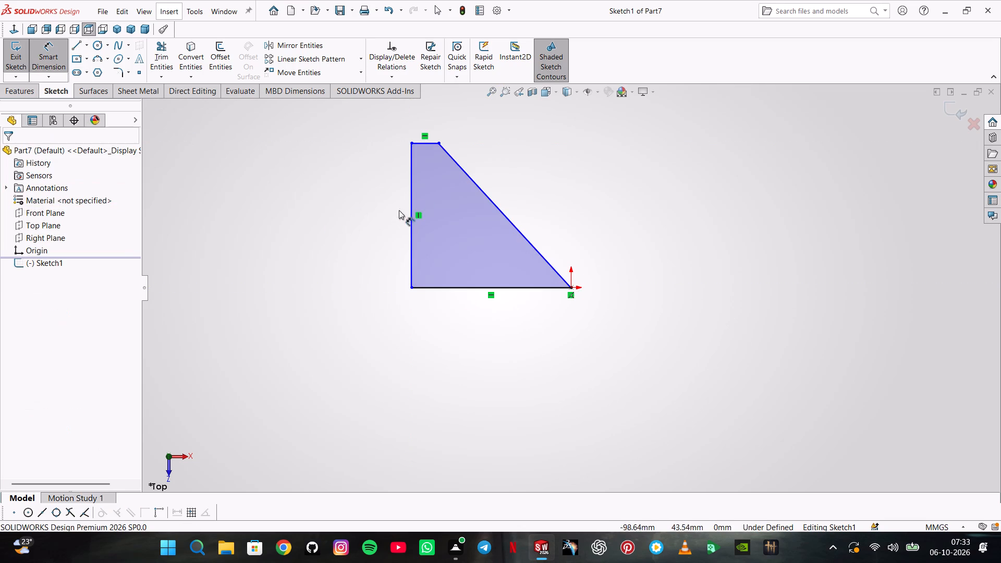
left_click(497, 208)
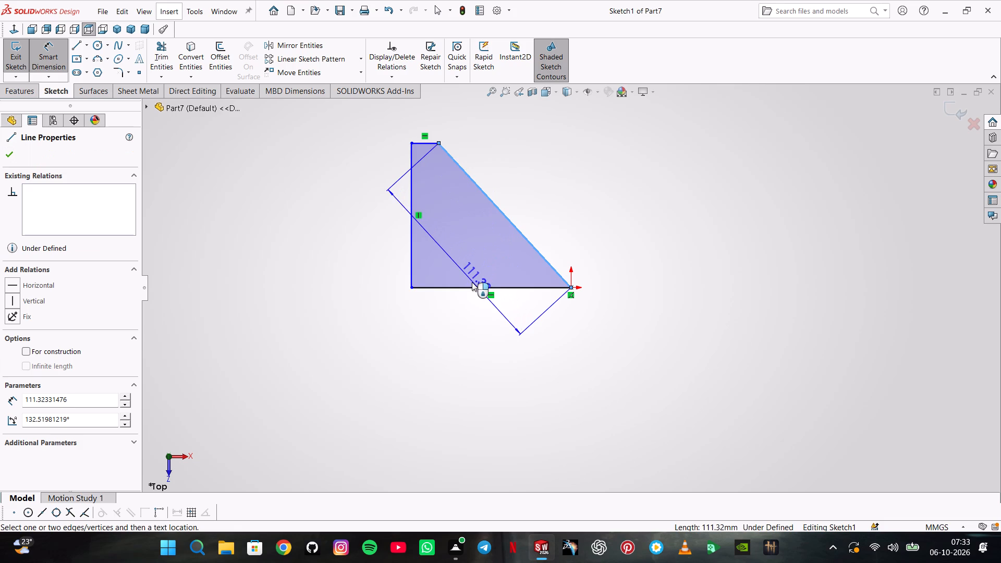
left_click(470, 287)
left_click(470, 268)
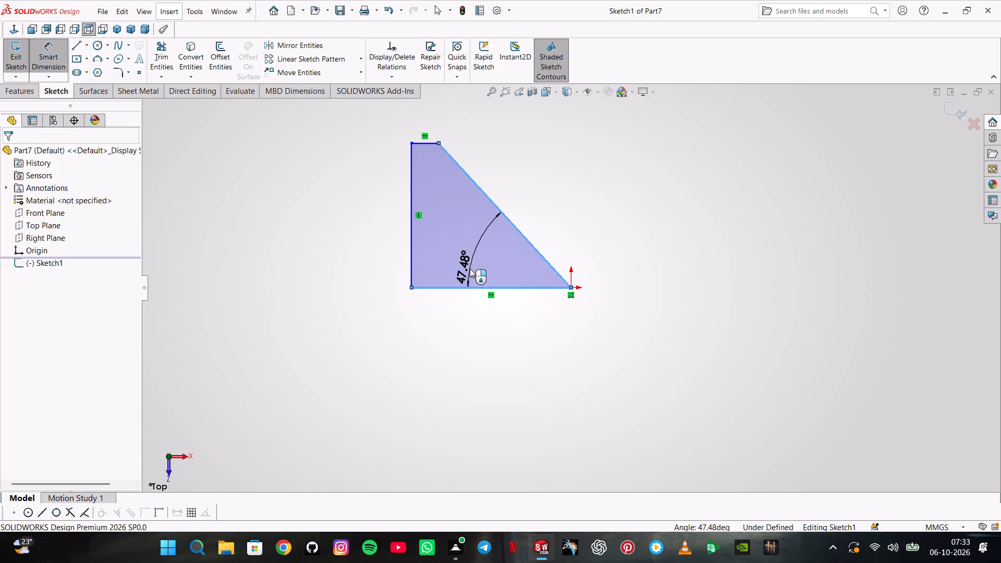
type("42")
key("Return")
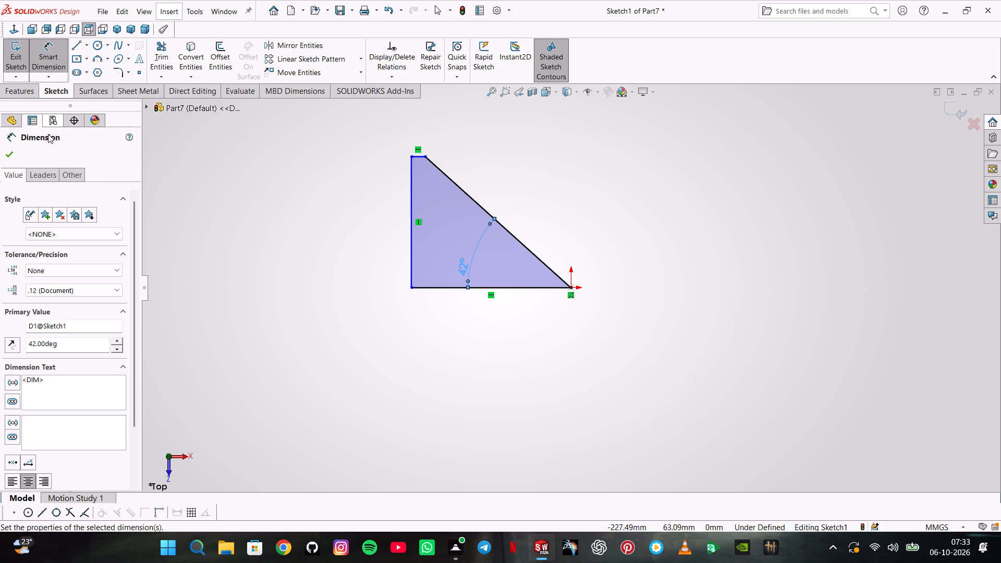
Dimension the height between the base and the top edge, try 90 mm, and undo that value change.
left_click(451, 290)
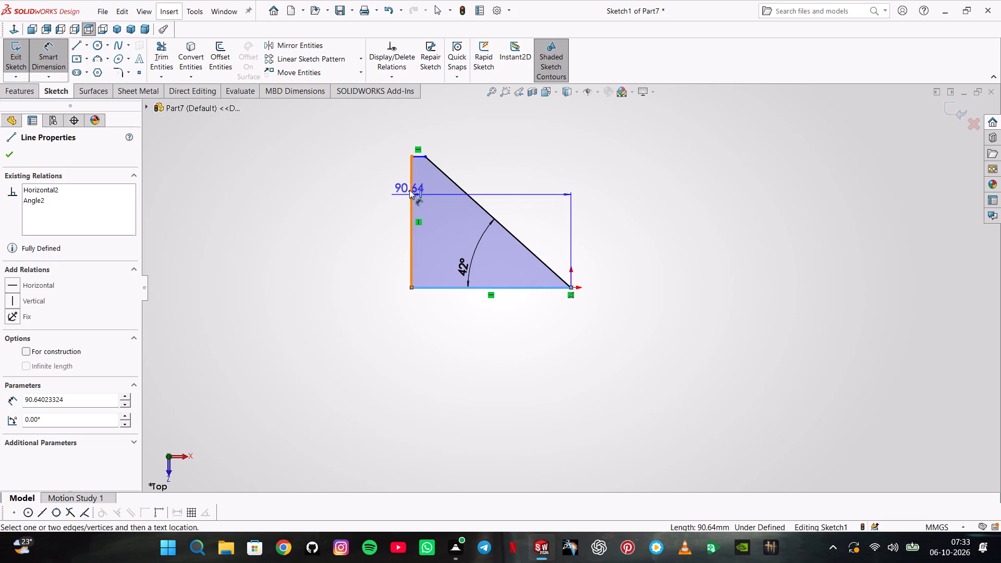
left_click(416, 158)
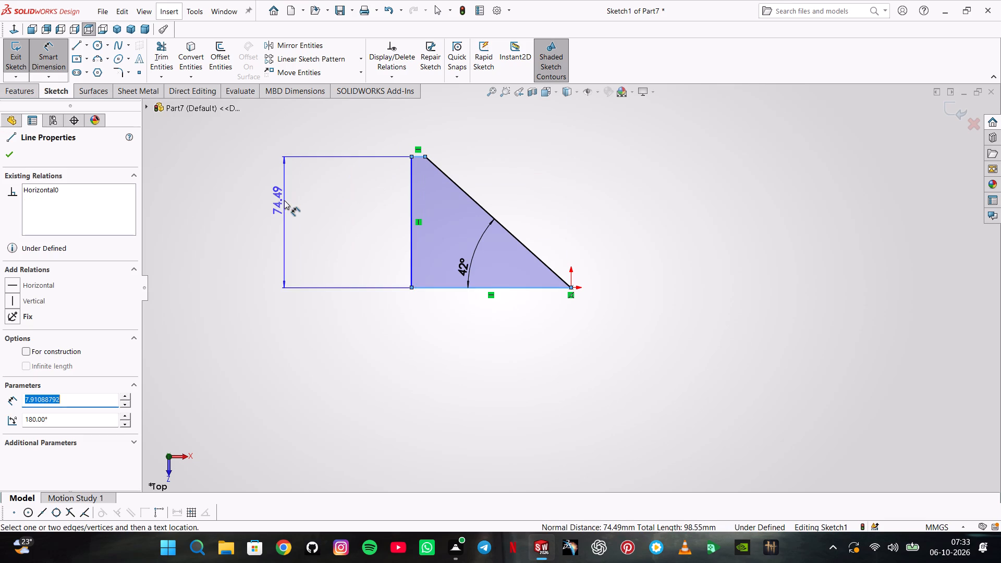
left_click(284, 200)
type("90")
key("Return")
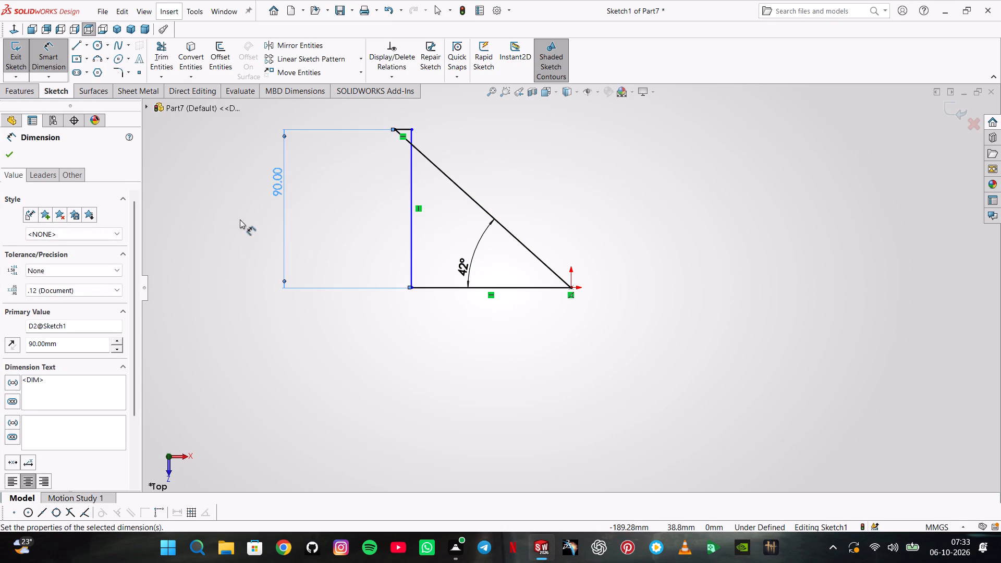
key("ctrl+z")
Dimension the length of the profile's short top edge as 54 mm.
left_click(420, 158)
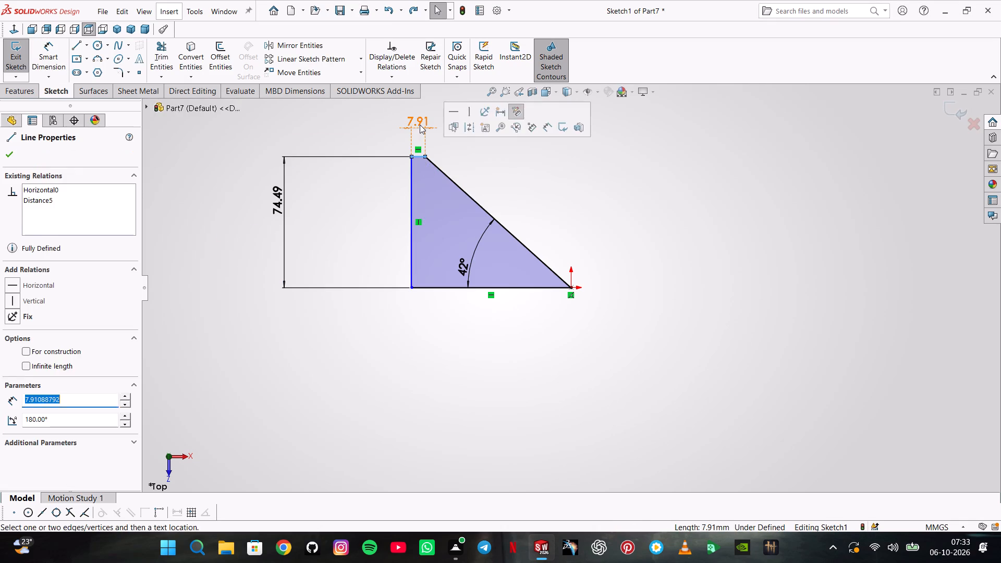
left_click(420, 125)
type("54")
key("Return")
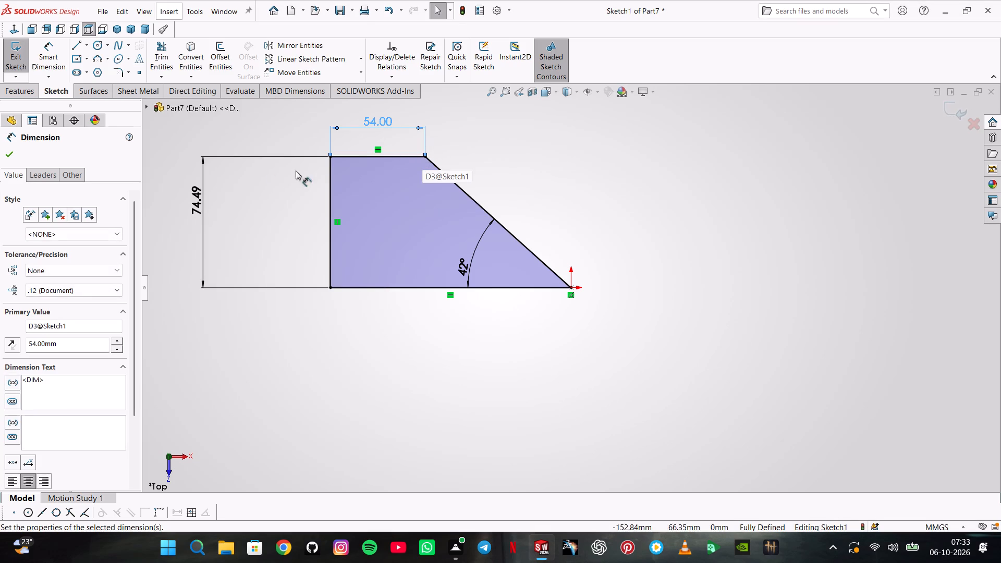
Set the profile's height dimension between the base and the top edge to 90 mm.
double_click(194, 195)
key("9")
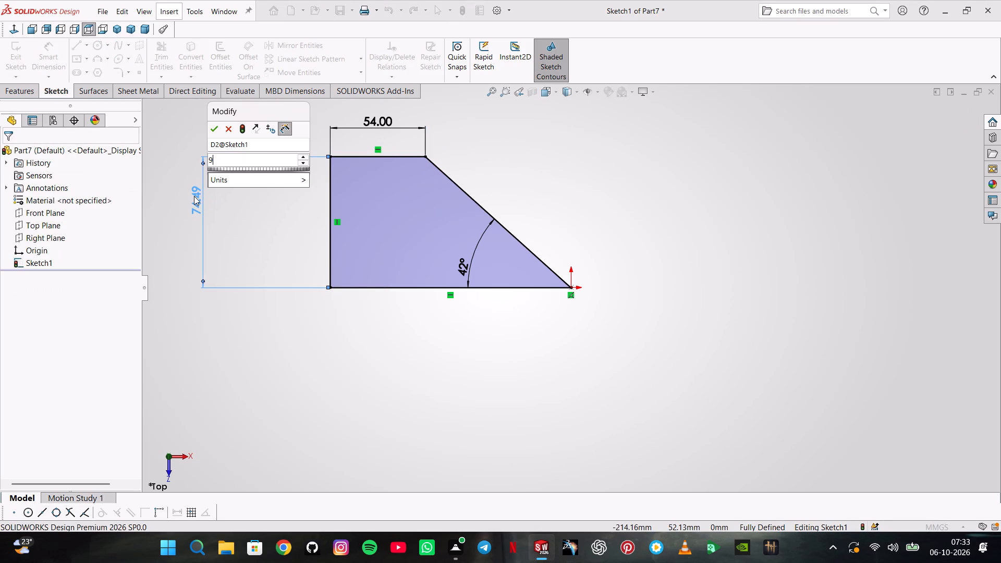
key("0")
key("Return")
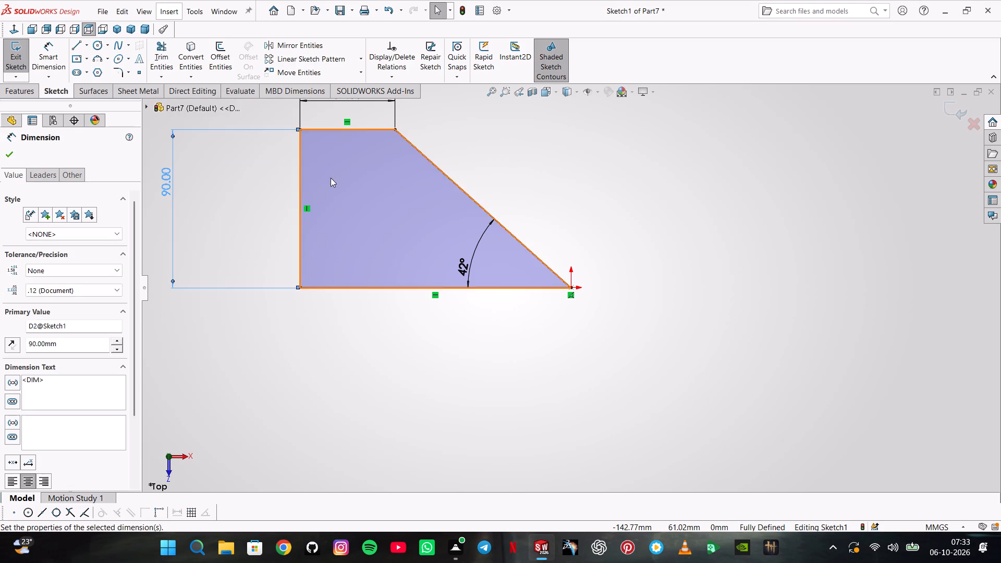
Set the length dimension of the profile's top edge to 12 mm.
scroll(331, 178, "up", 2)
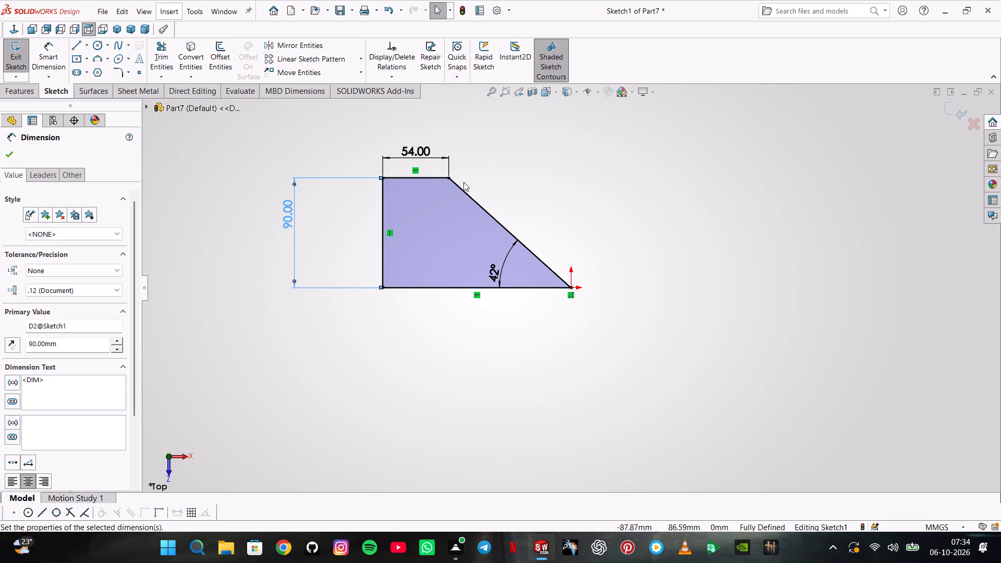
double_click(419, 149)
type("12")
key("Return")
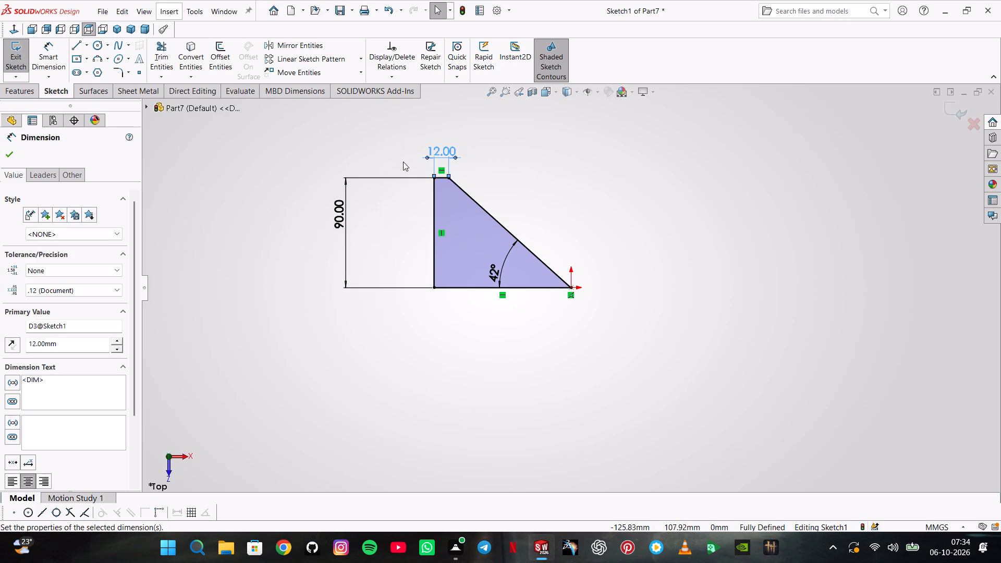
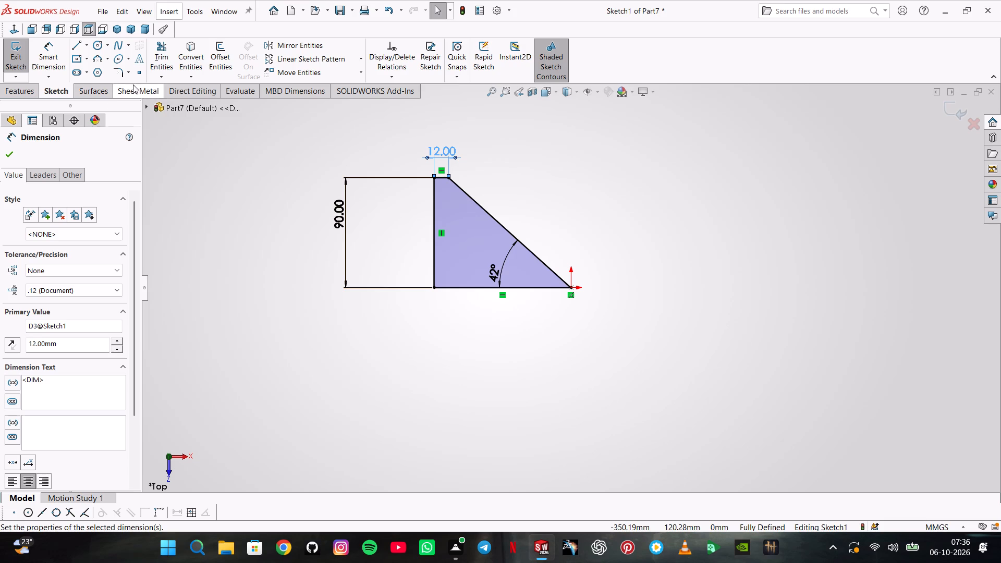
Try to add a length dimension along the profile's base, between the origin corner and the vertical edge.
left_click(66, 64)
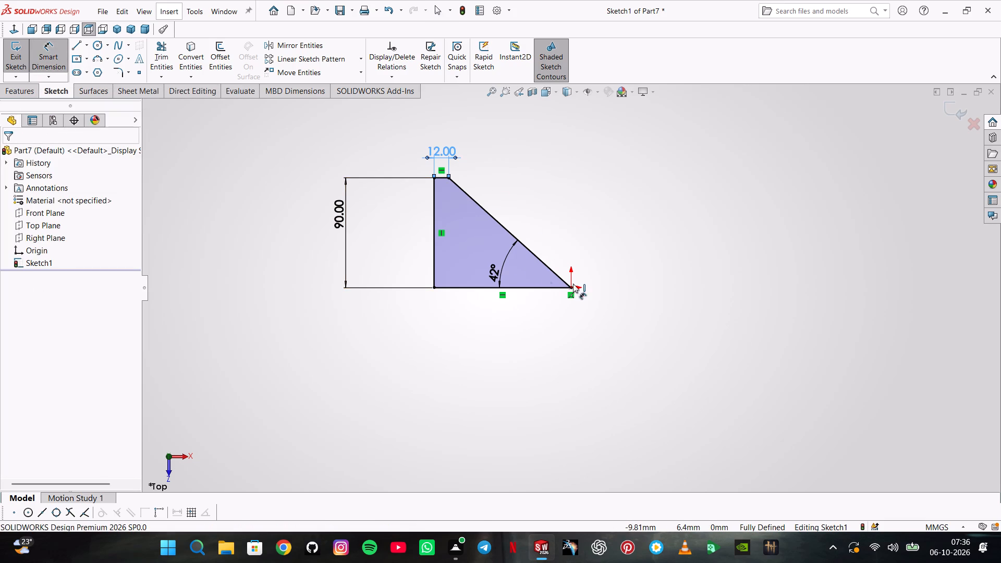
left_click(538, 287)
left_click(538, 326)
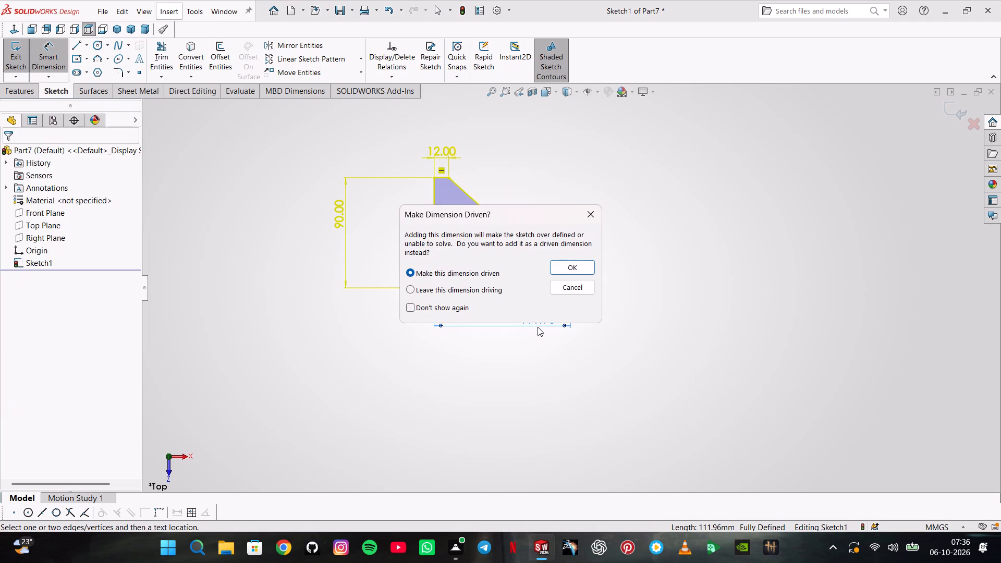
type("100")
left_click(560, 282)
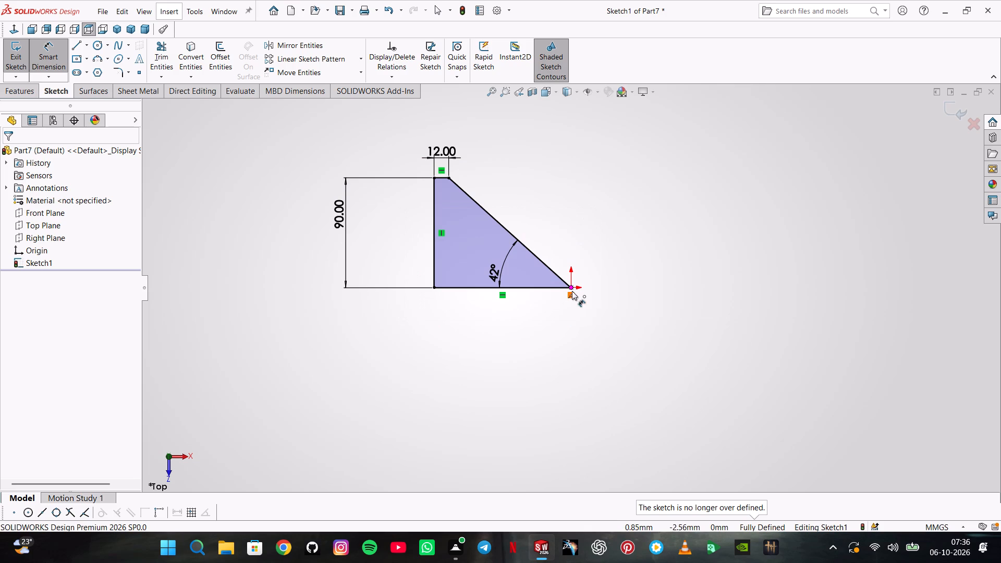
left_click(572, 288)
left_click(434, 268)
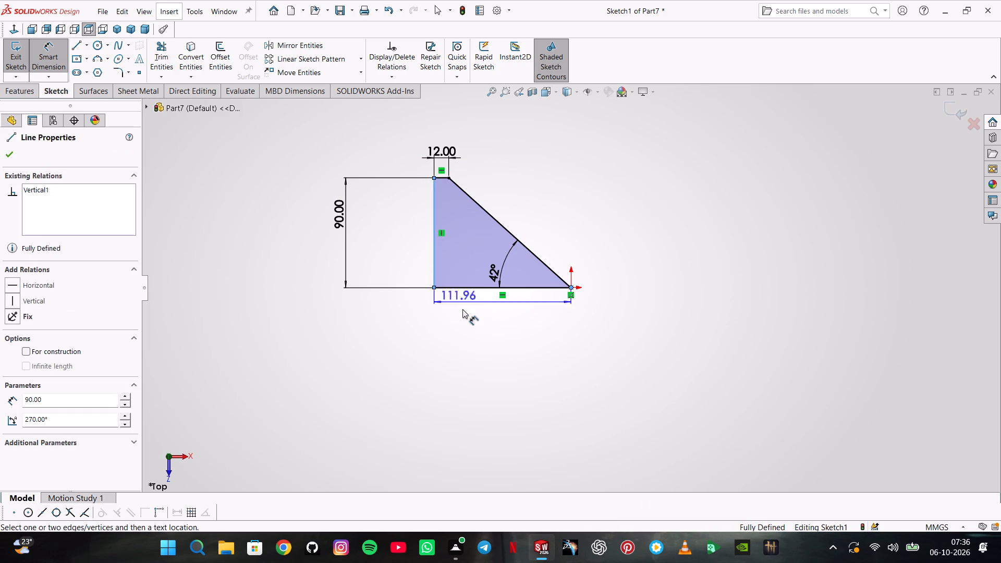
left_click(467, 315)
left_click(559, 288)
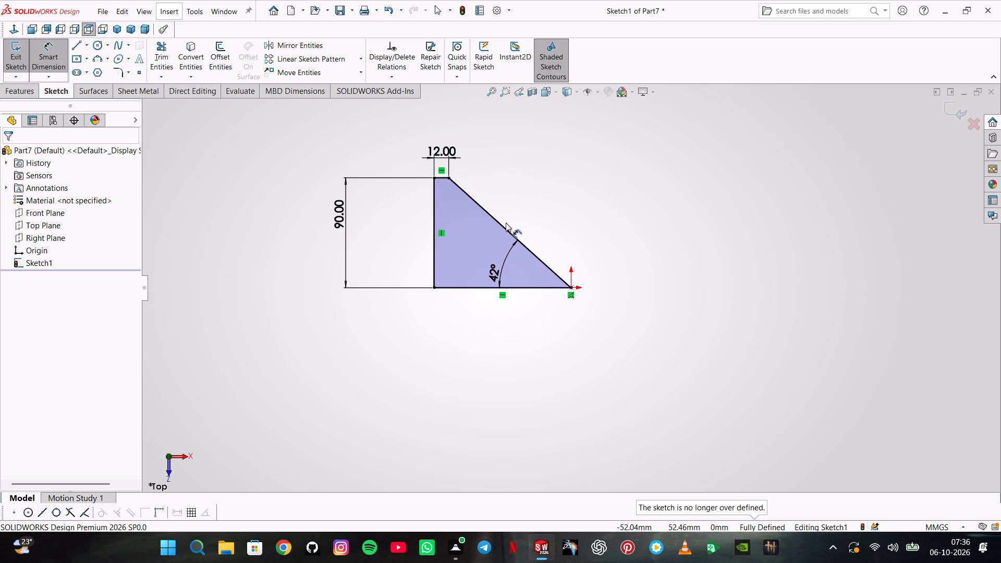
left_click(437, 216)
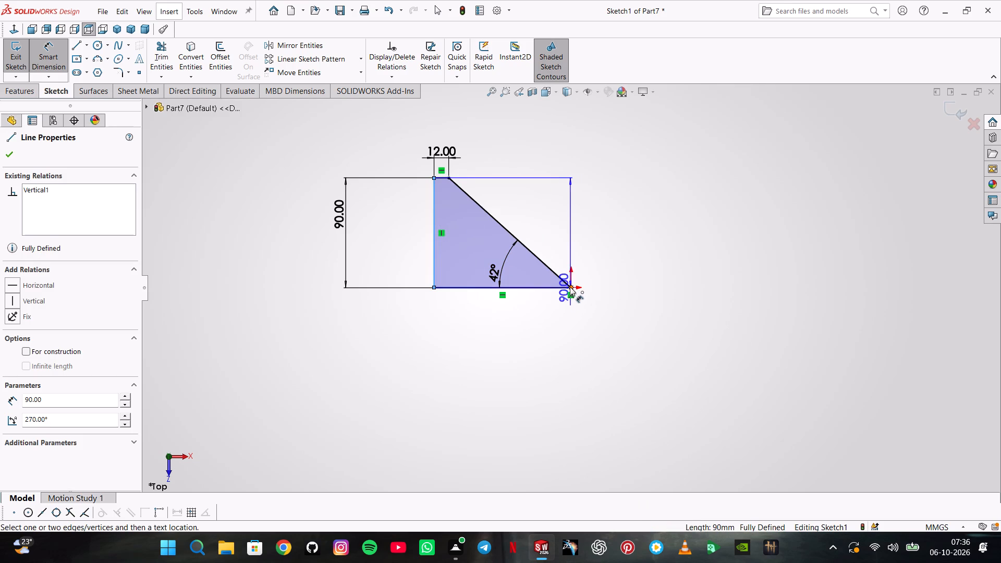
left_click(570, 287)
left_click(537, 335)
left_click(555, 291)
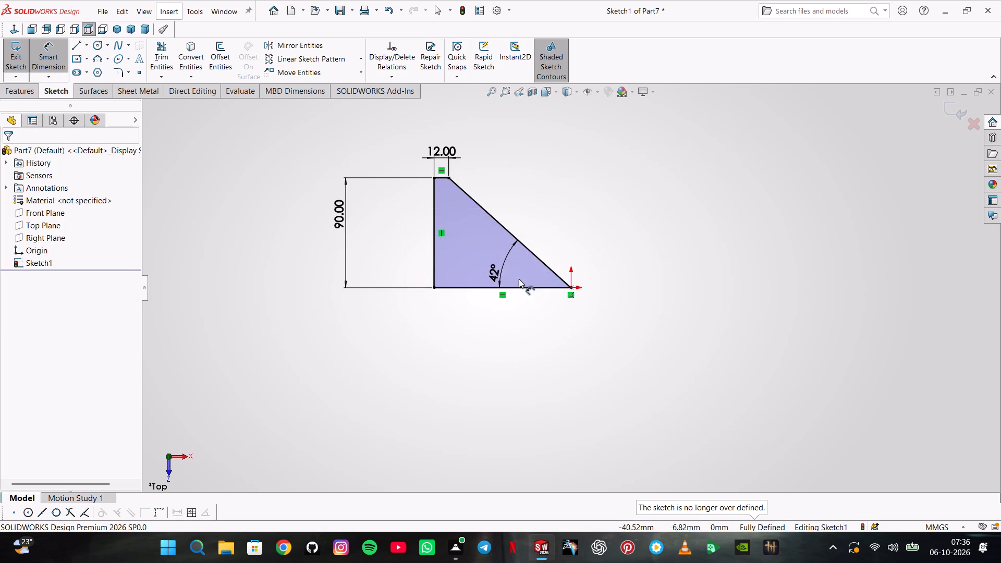
Delete the angle dimension between the slanted edge and the base.
left_click(491, 264)
key("BackSpace")
key("Delete")
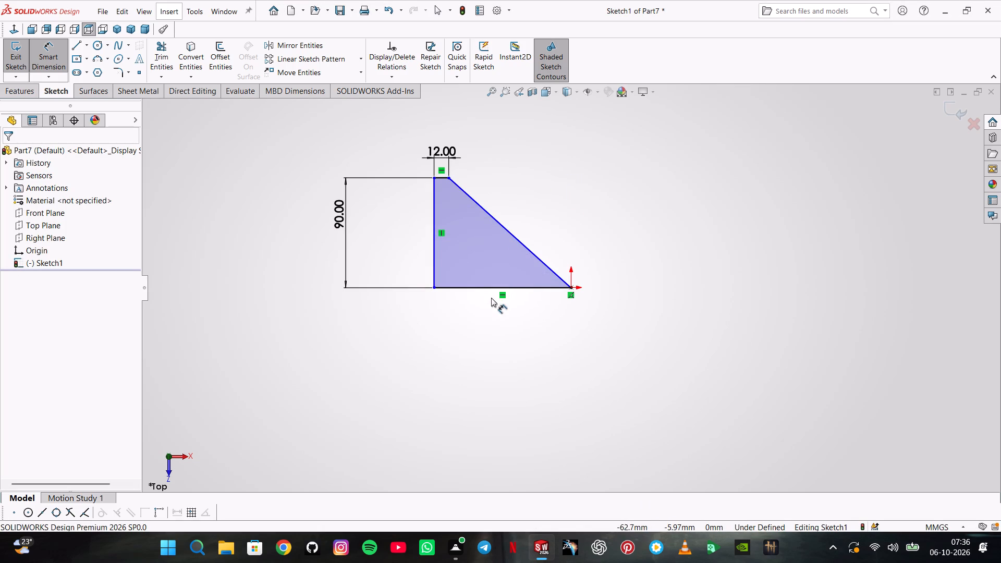
Dimension the length of the profile's base as 100 mm.
left_click(493, 288)
left_click(493, 309)
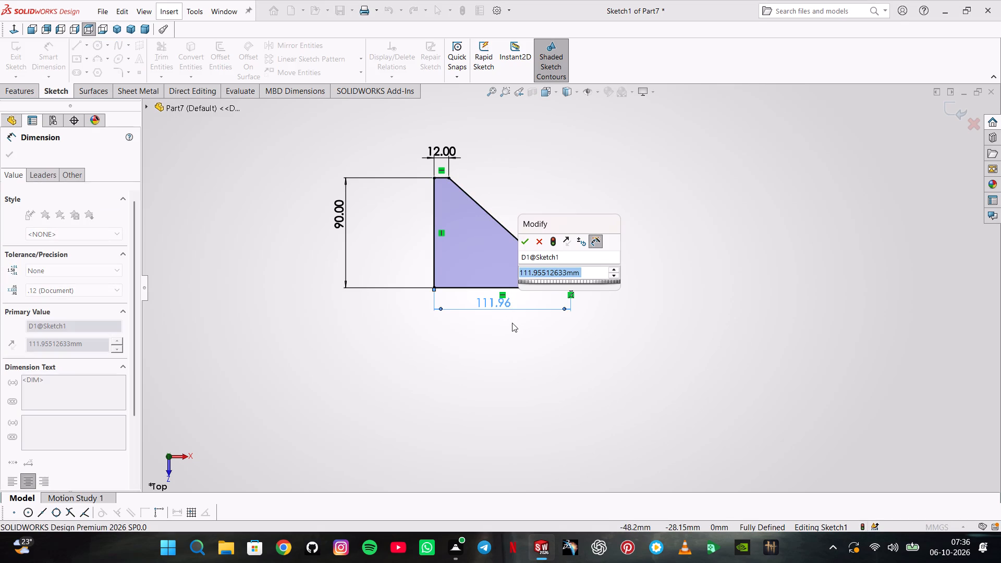
type("100")
key("Return")
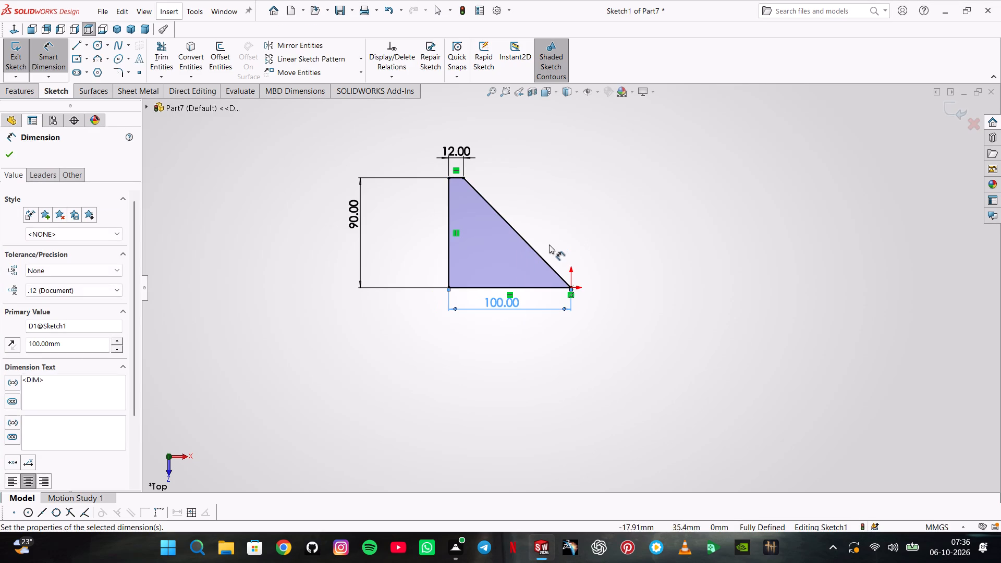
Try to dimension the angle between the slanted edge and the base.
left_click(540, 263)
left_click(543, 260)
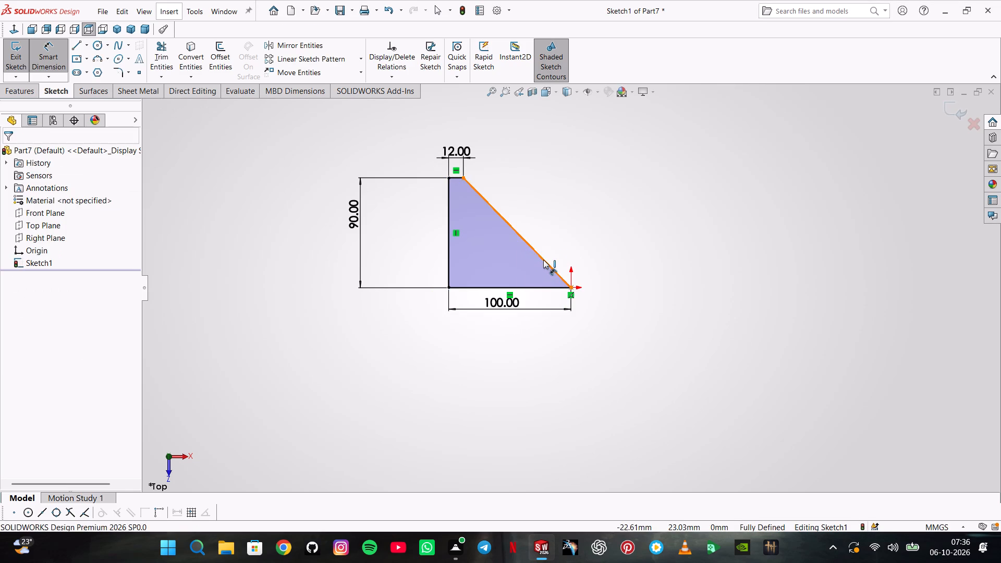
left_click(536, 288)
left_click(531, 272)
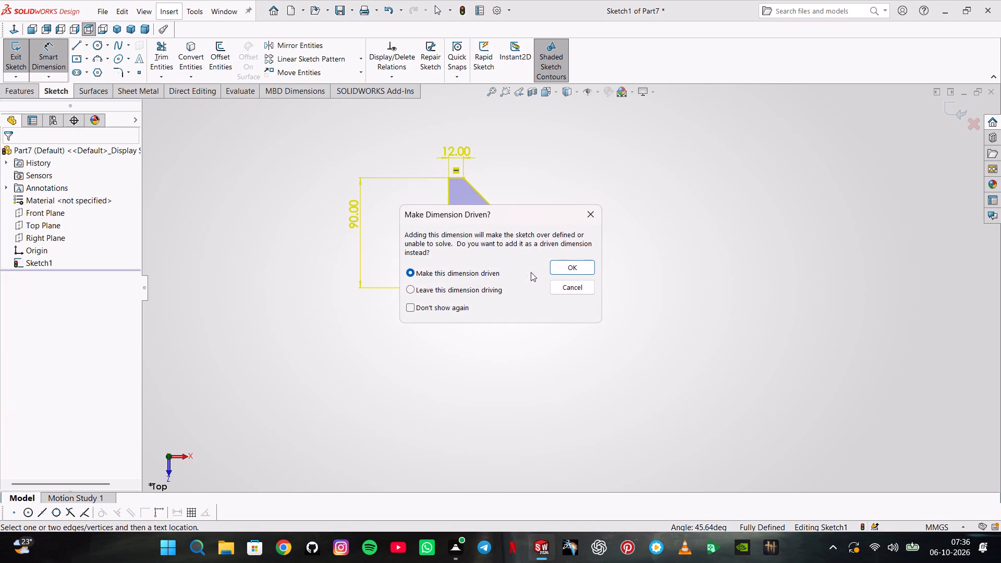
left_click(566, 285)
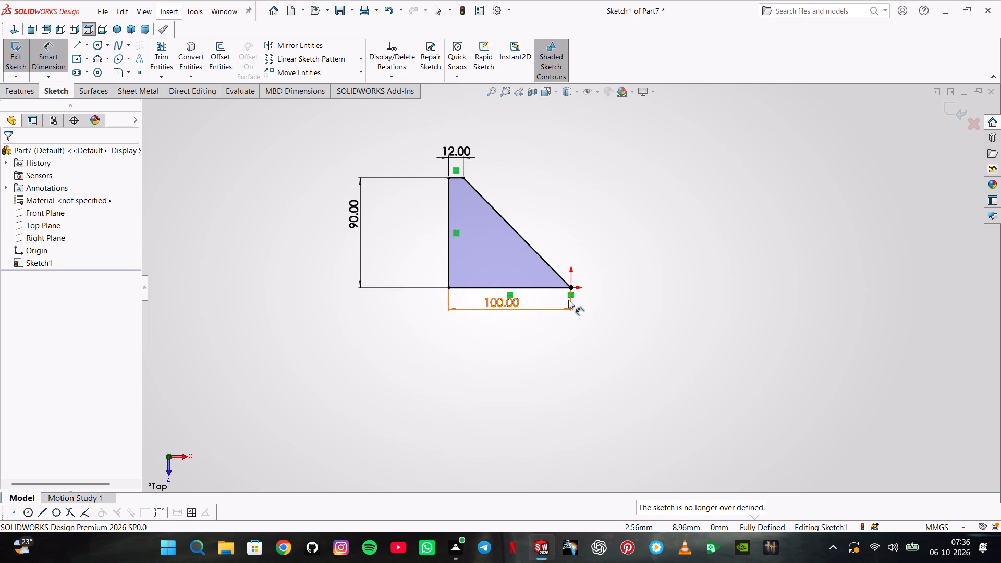
Undo the last value change of the base length dimension.
key("ctrl+z")
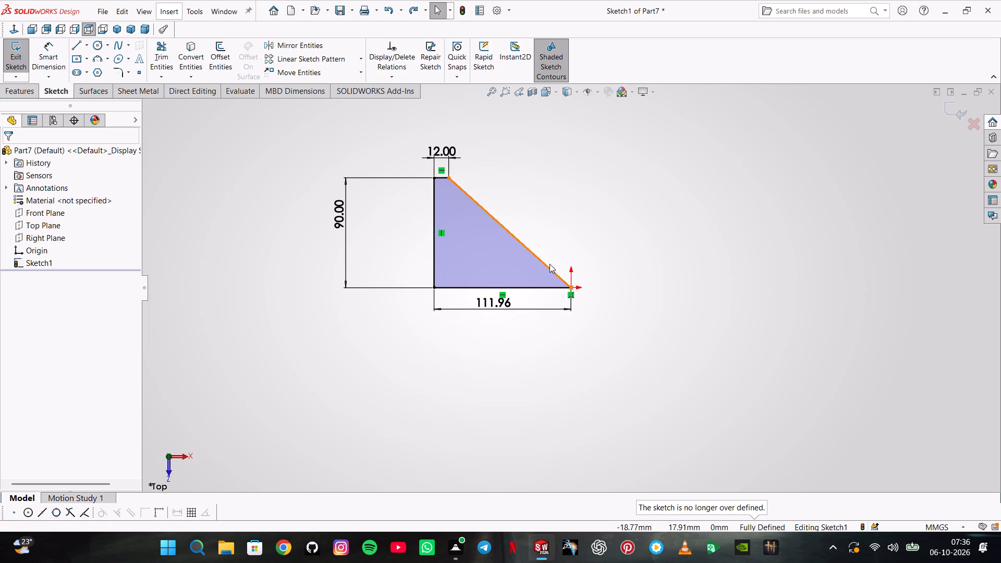
Add a driven angle dimension between the slanted edge and the base.
left_click(550, 264)
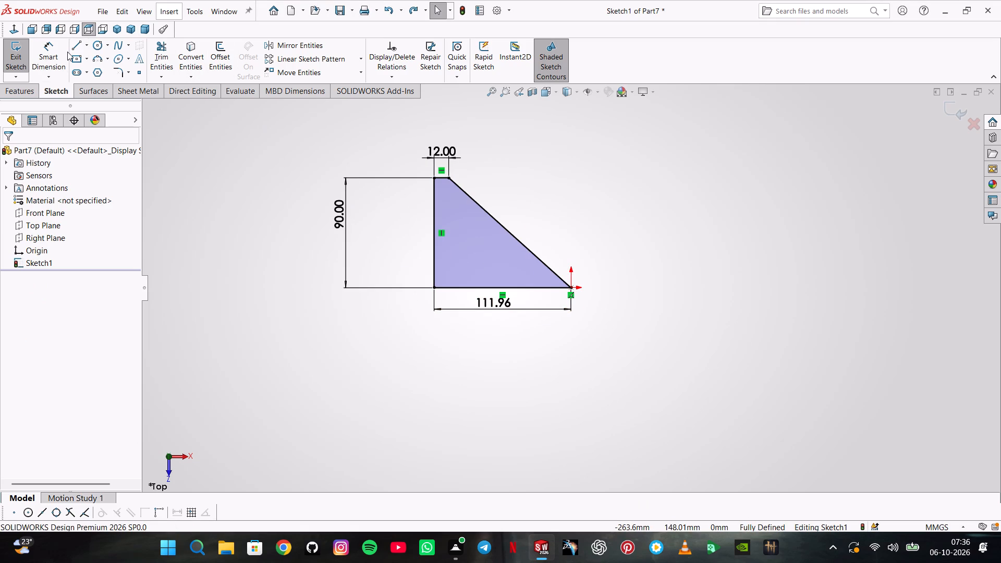
left_click(67, 52)
left_click(501, 227)
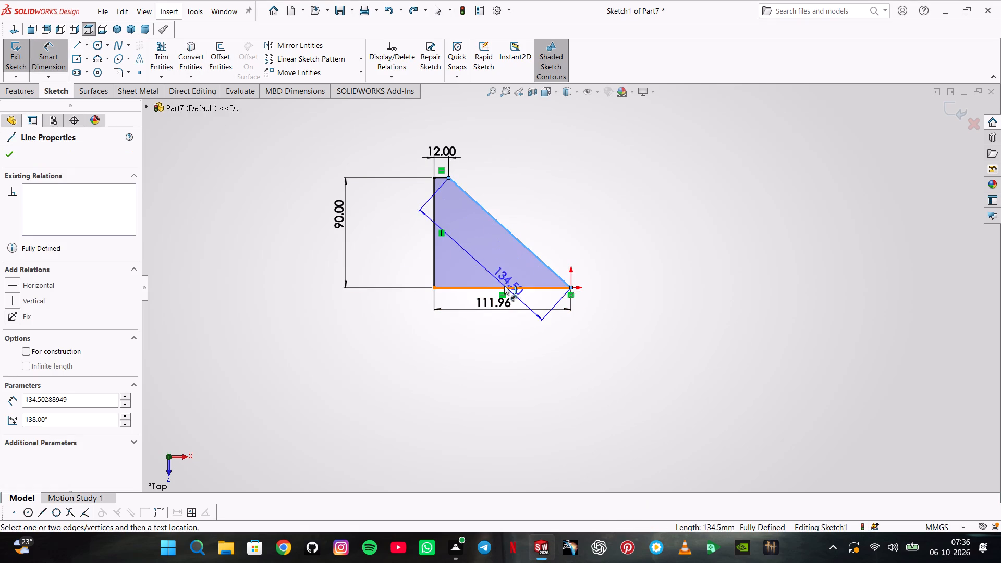
left_click(504, 286)
left_click(508, 272)
left_click(569, 265)
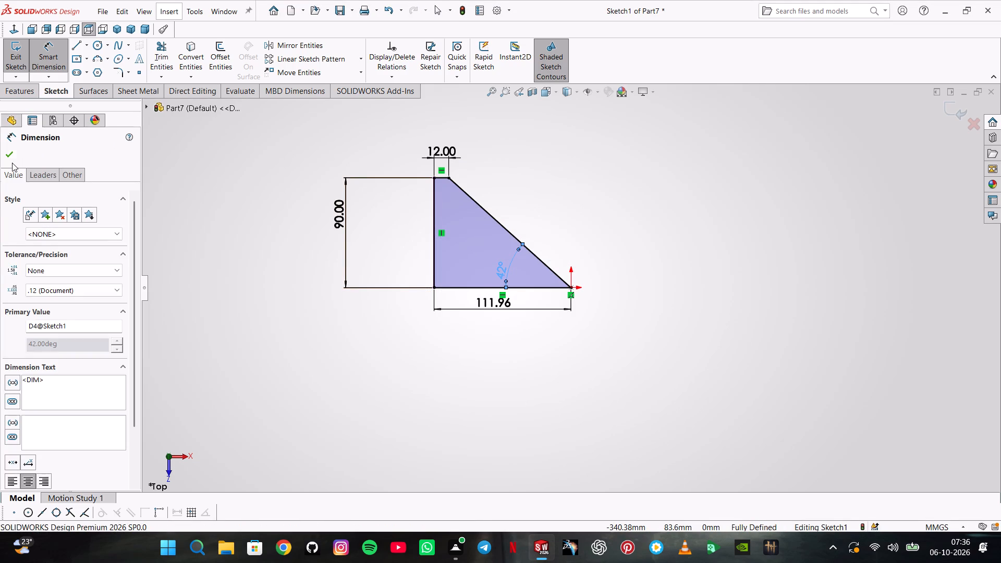
left_click(11, 161)
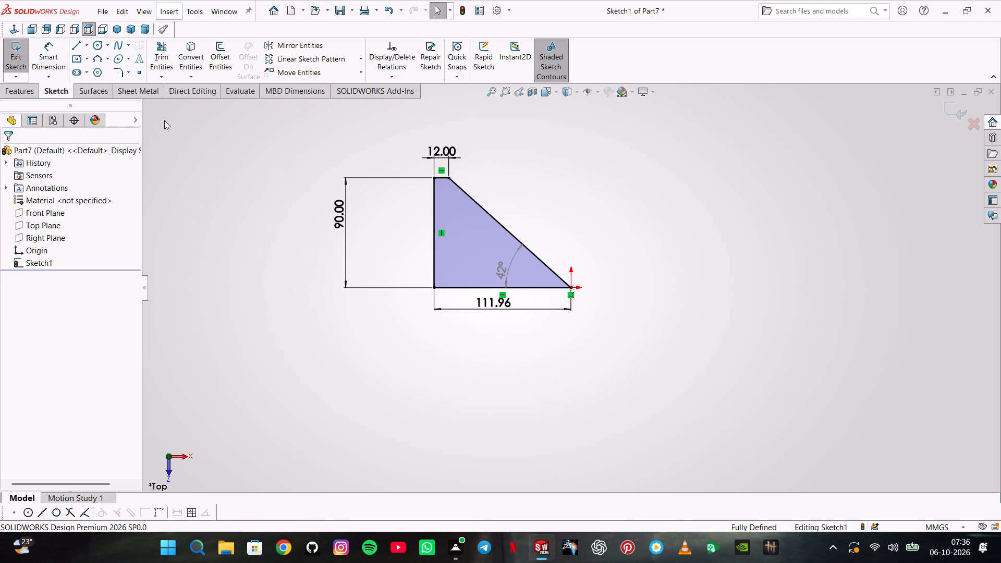
Extrude the four-sided profile as a boss with a blind depth of 36 mm.
left_click(19, 80)
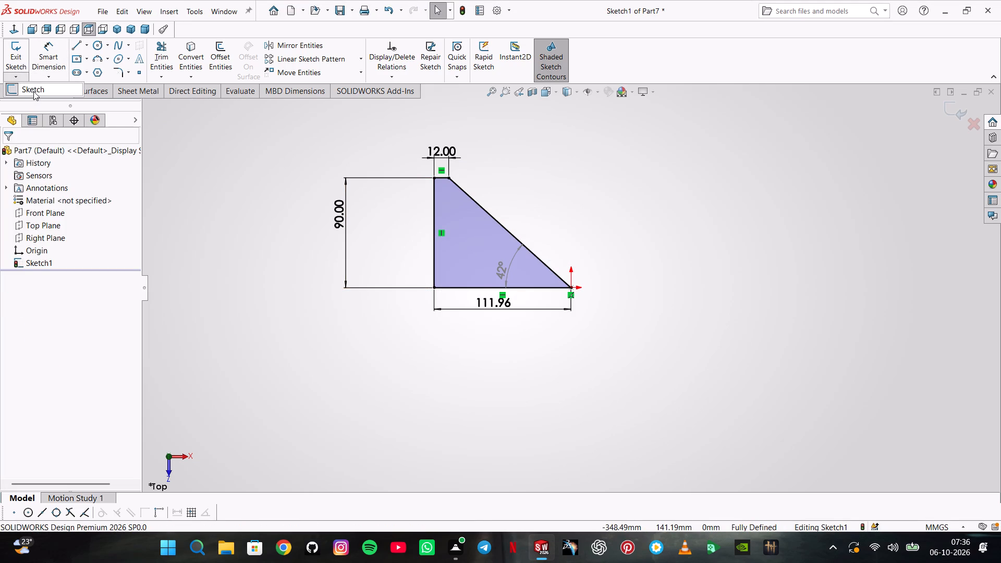
left_click(115, 106)
left_click(21, 88)
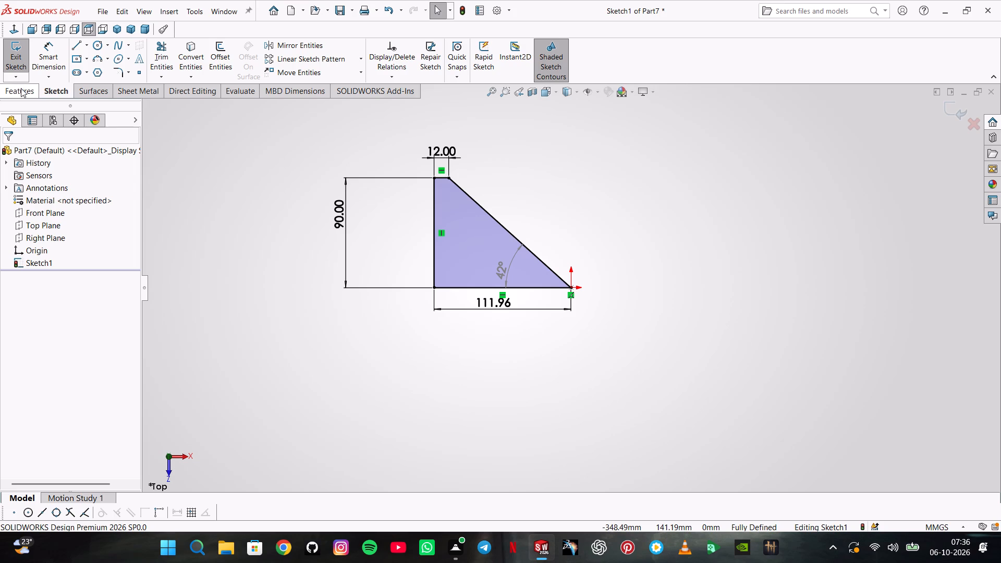
left_click(43, 57)
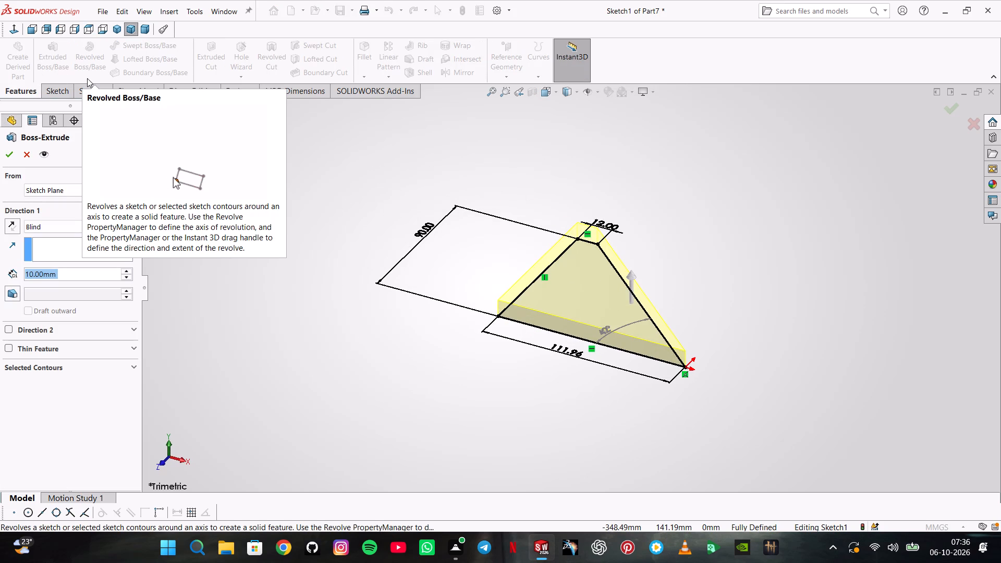
type("36")
key("Return")
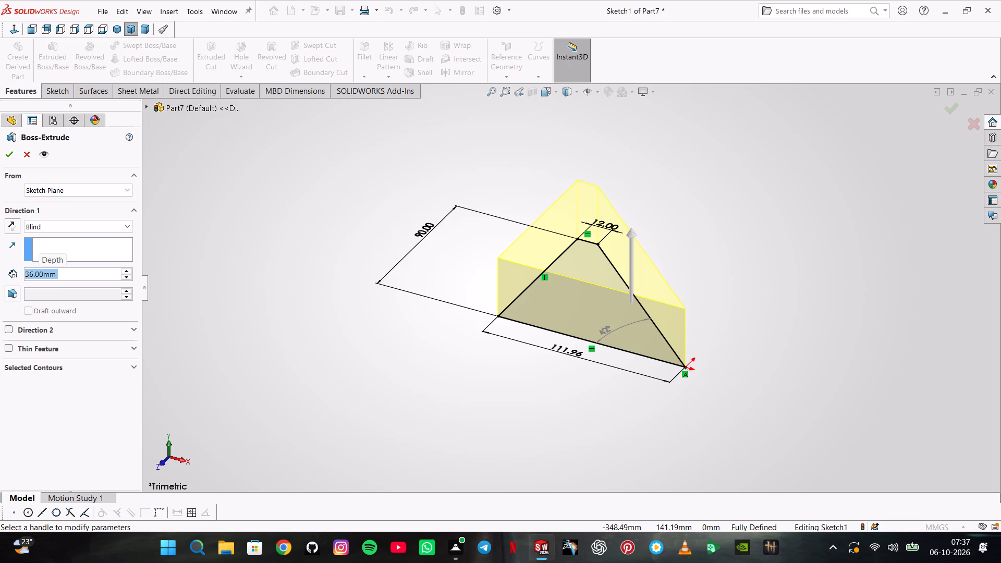
left_click(4, 162)
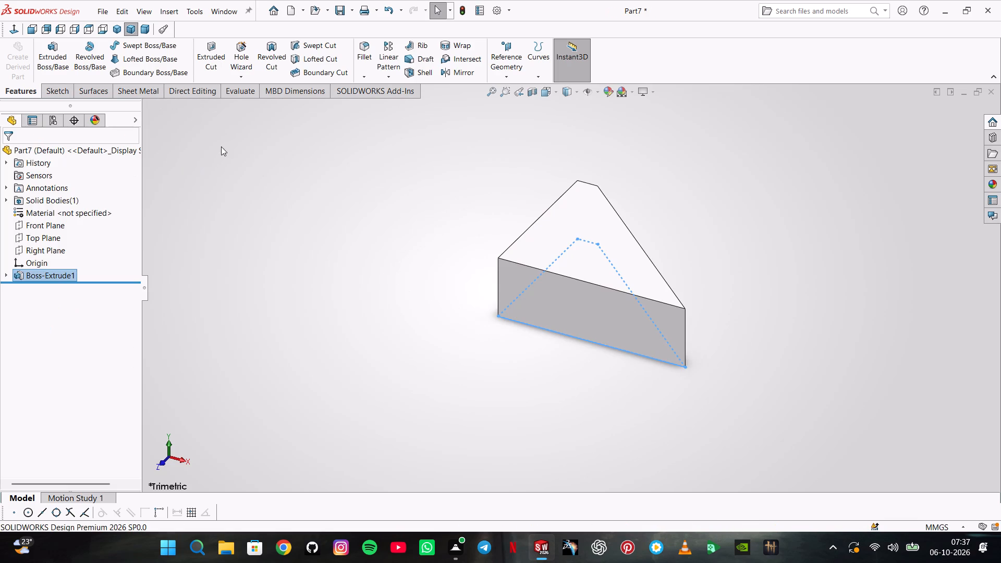
Apply a different scene to the model display.
left_click(633, 94)
left_click(636, 132)
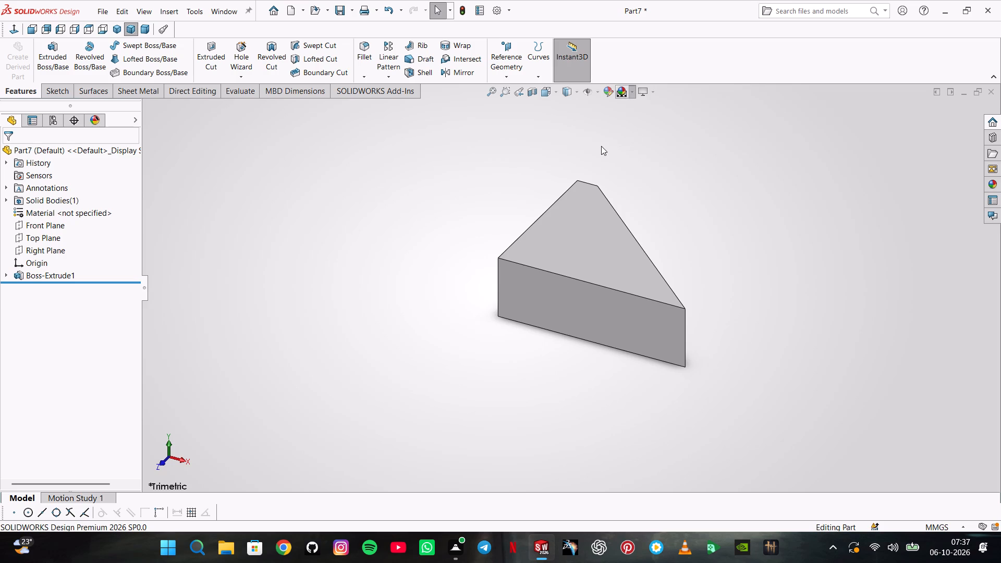
Start a sketch on the block's upper face and draw a line about 25 mm long from the straight vertical edge to the slanted edge.
middle_click_drag(598, 160, 595, 242)
left_click(593, 237)
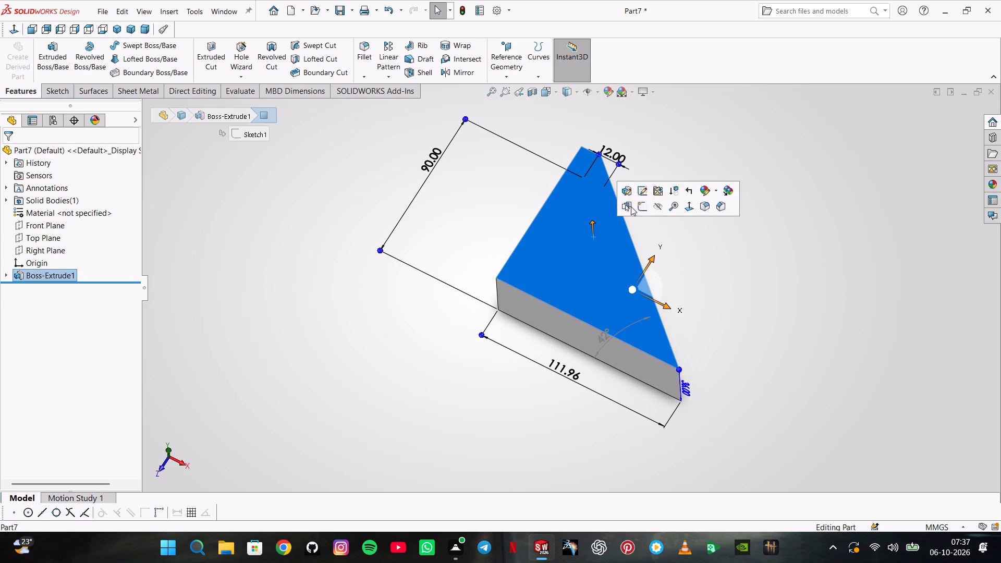
left_click(640, 207)
left_click(77, 49)
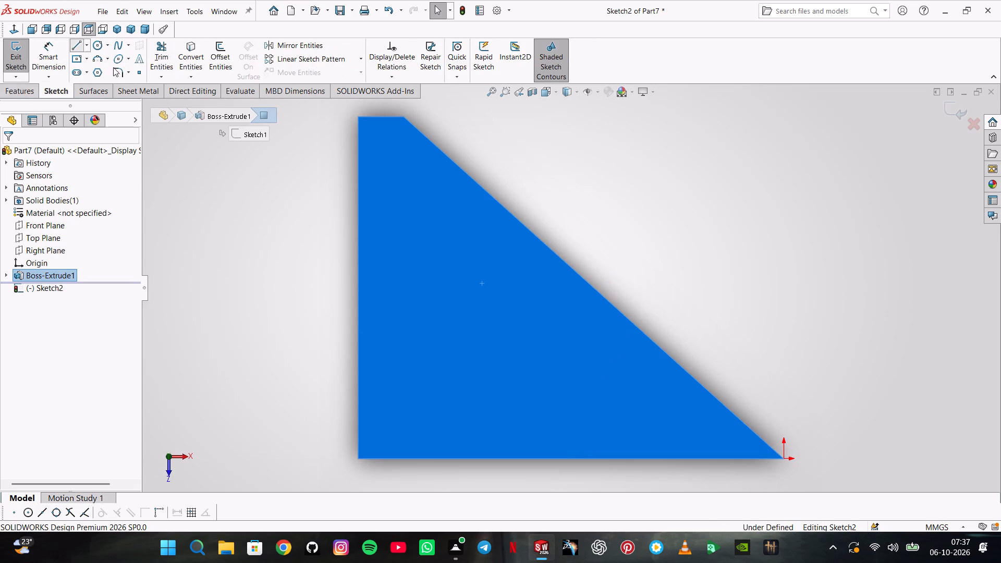
left_click(361, 196)
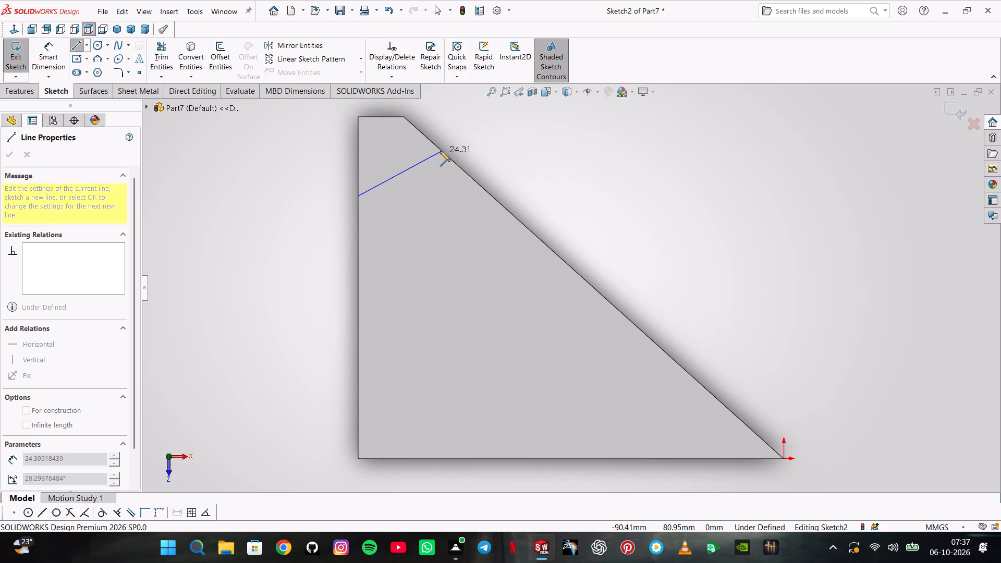
left_click(442, 150)
Dimension the distance from the new line to the corner between the short edge and the slanted edge as 15 mm.
left_click(44, 52)
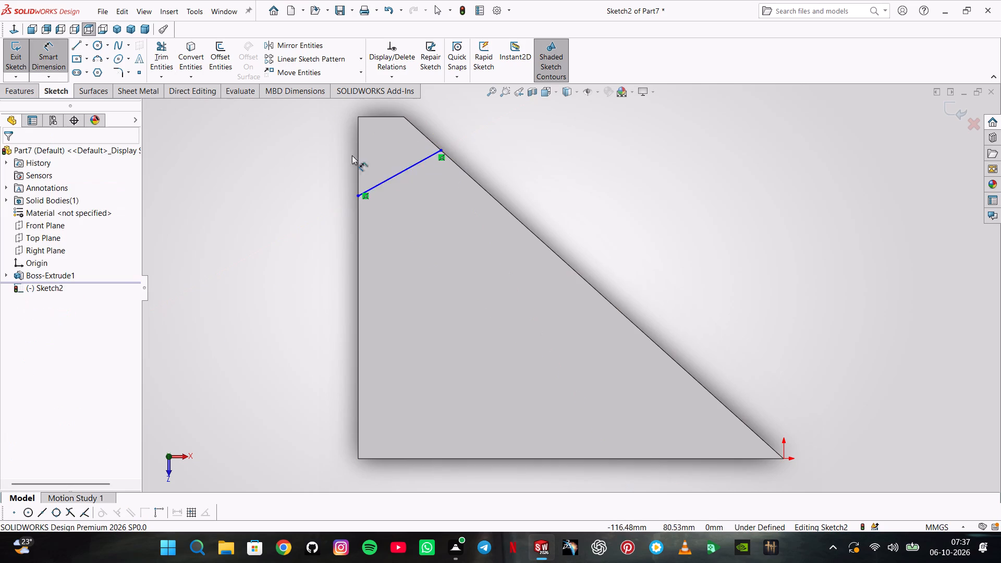
left_click(411, 168)
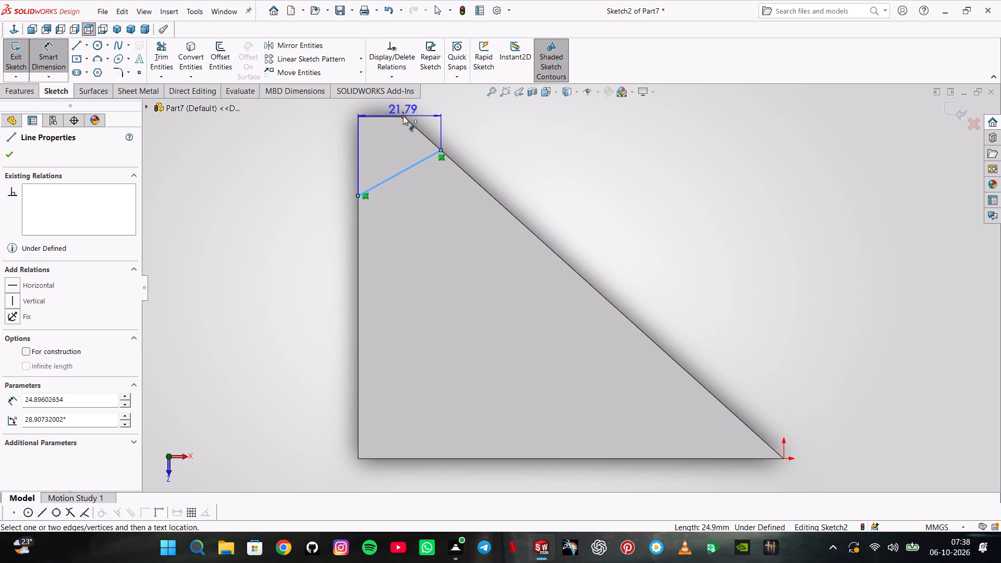
left_click(402, 116)
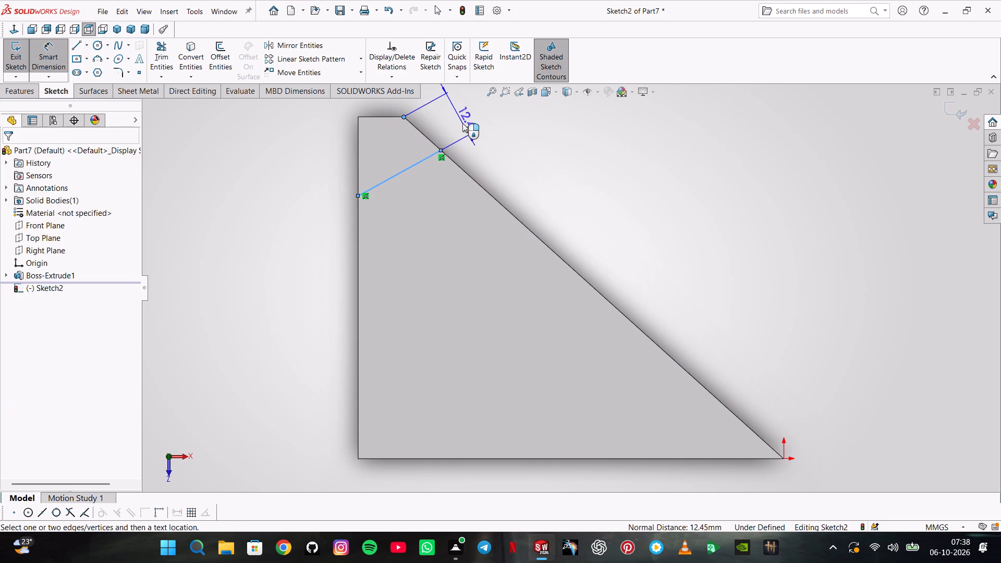
left_click(462, 123)
type("15")
key("Return")
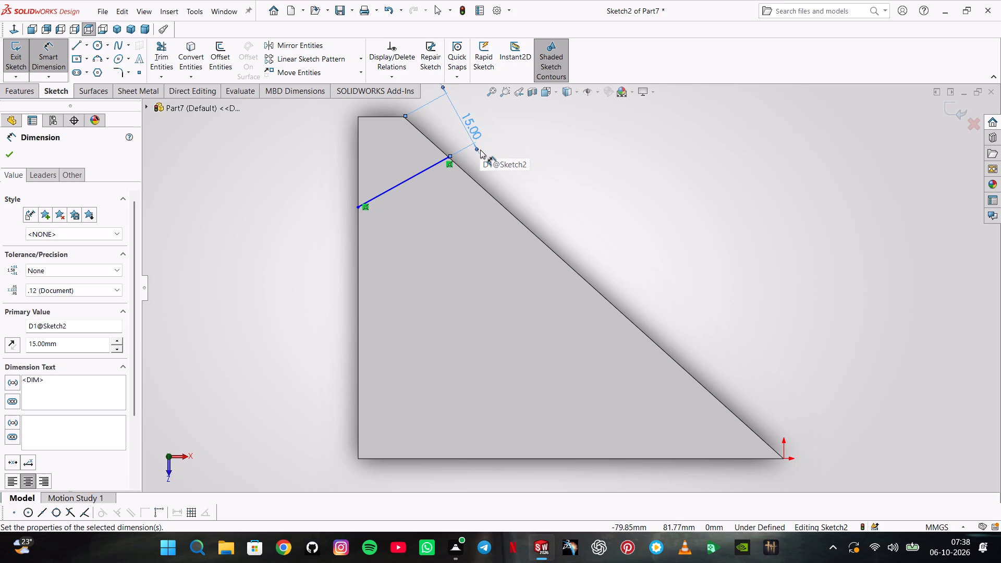
Dimension the vertical distance from the line's endpoint on the slanted edge to the corner at the short edge as 11 mm.
left_click(448, 157)
left_click(404, 116)
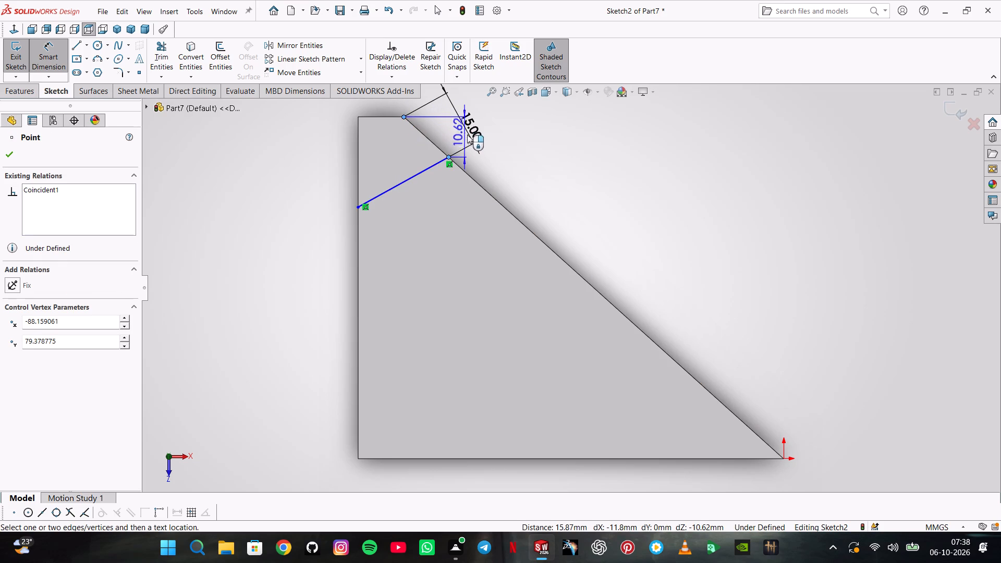
left_click(510, 134)
type("11")
key("Return")
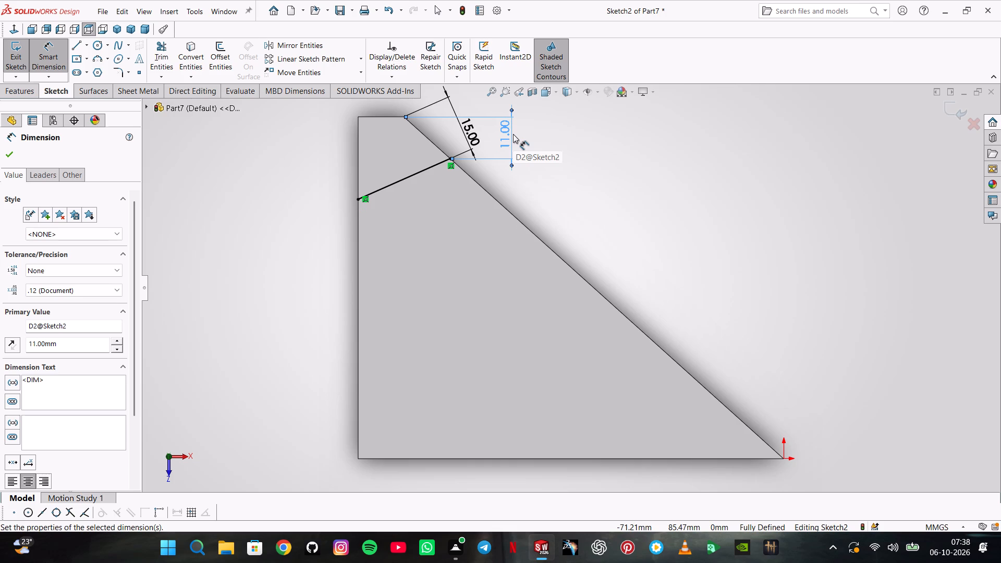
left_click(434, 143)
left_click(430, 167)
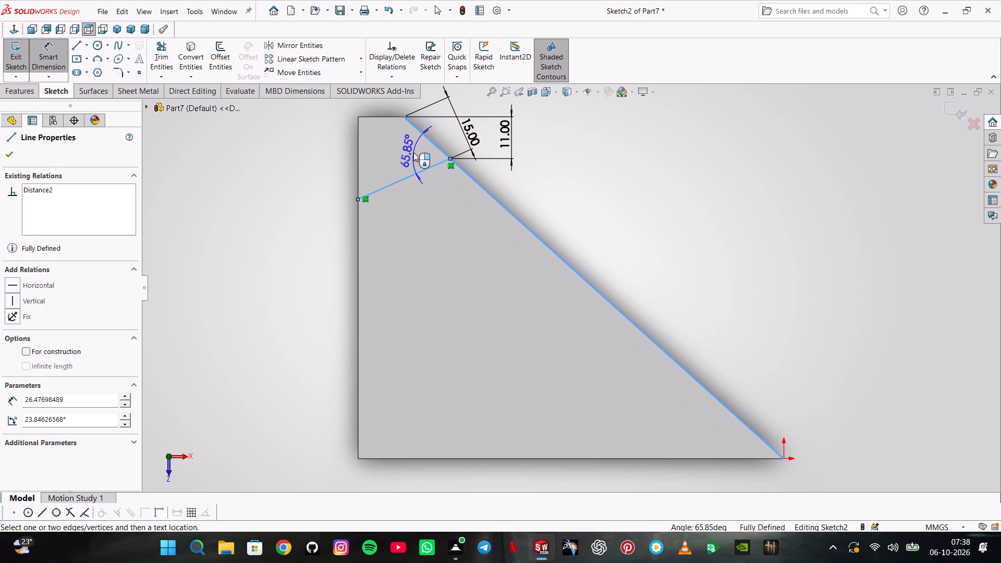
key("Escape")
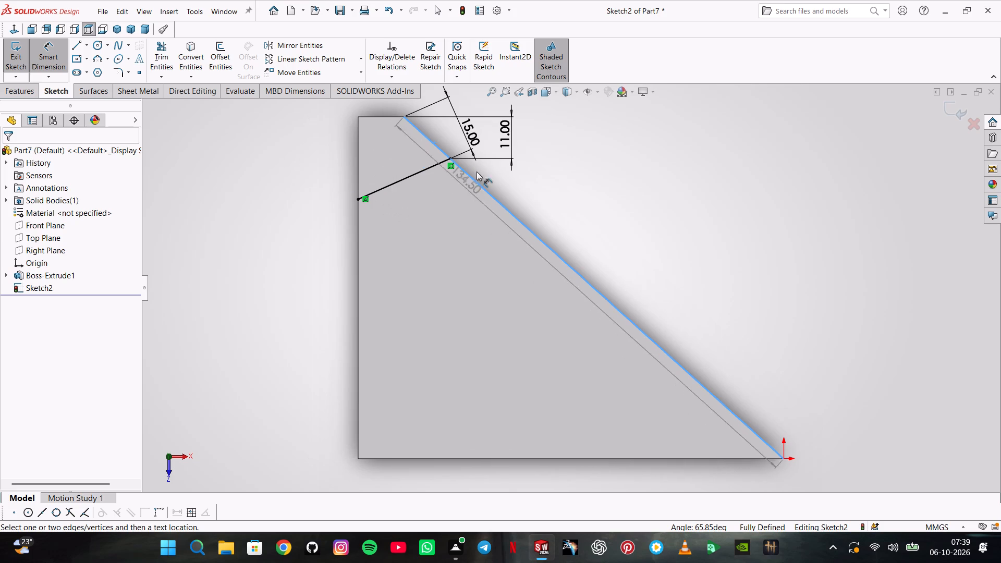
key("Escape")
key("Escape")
Delete the 11 mm vertical dimension from the line sketch.
left_click(505, 145)
key("Delete")
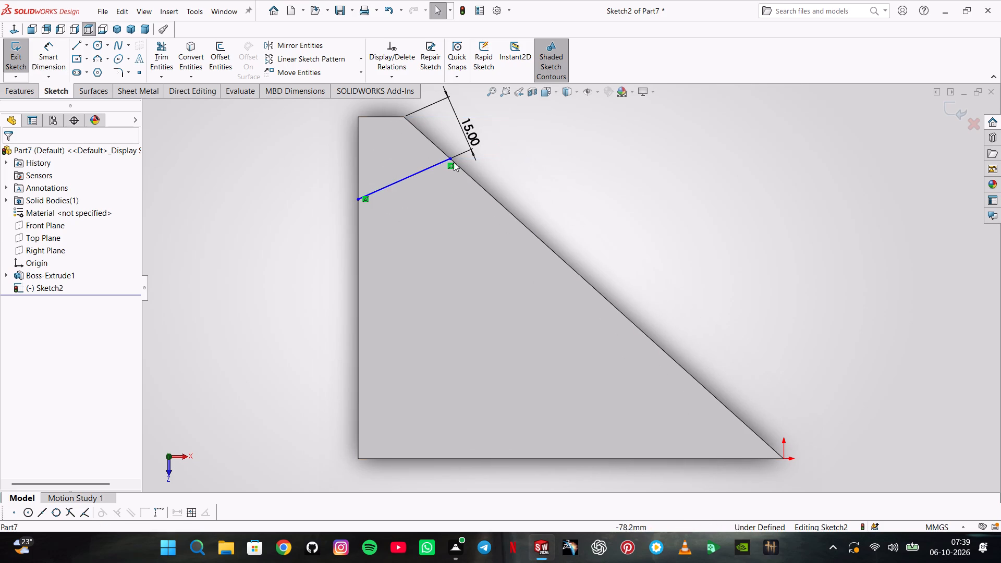
Dimension the vertical distance from the line's endpoint on the straight vertical edge to the long bottom edge as 56 mm.
left_click(35, 42)
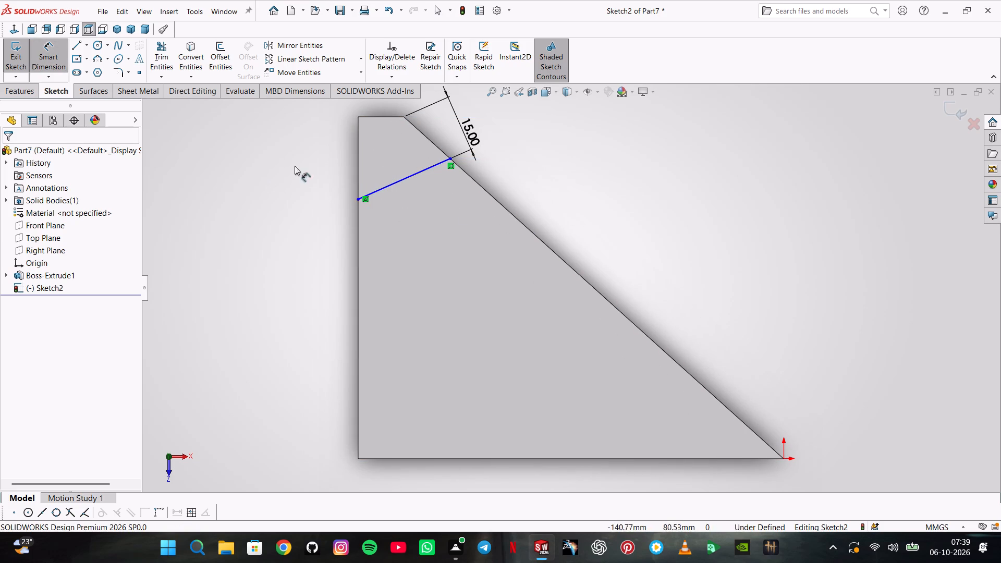
left_click(358, 200)
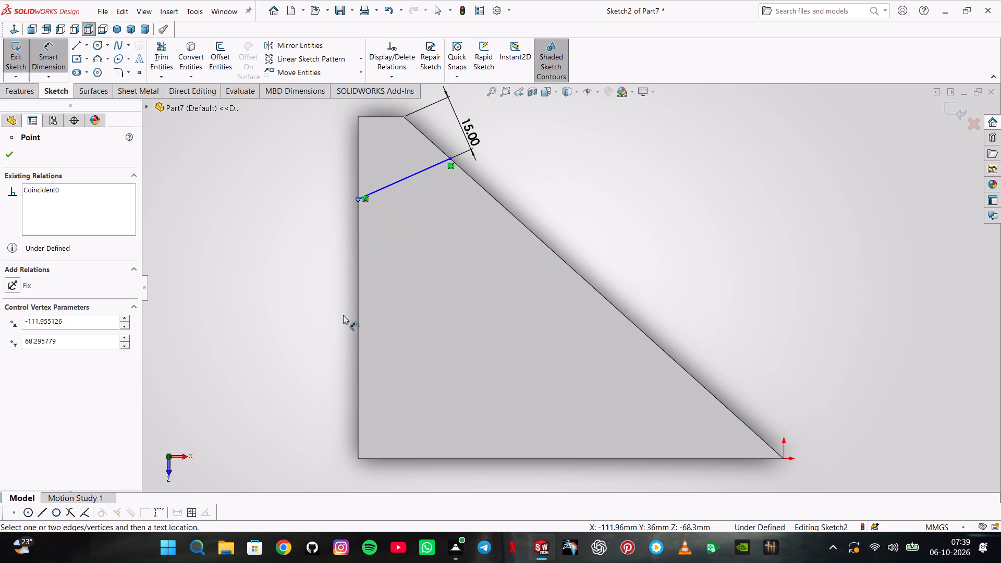
left_click(410, 459)
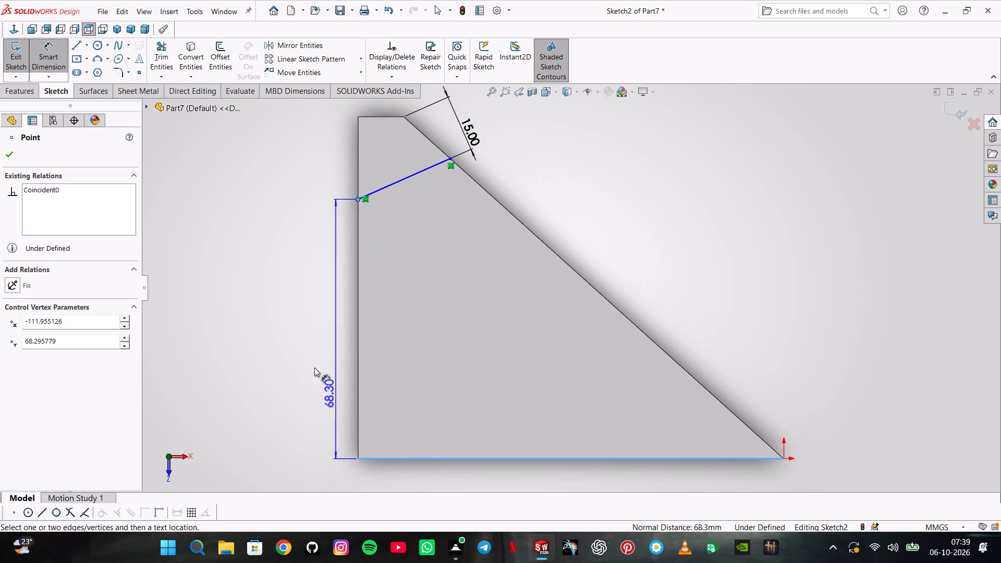
left_click(264, 323)
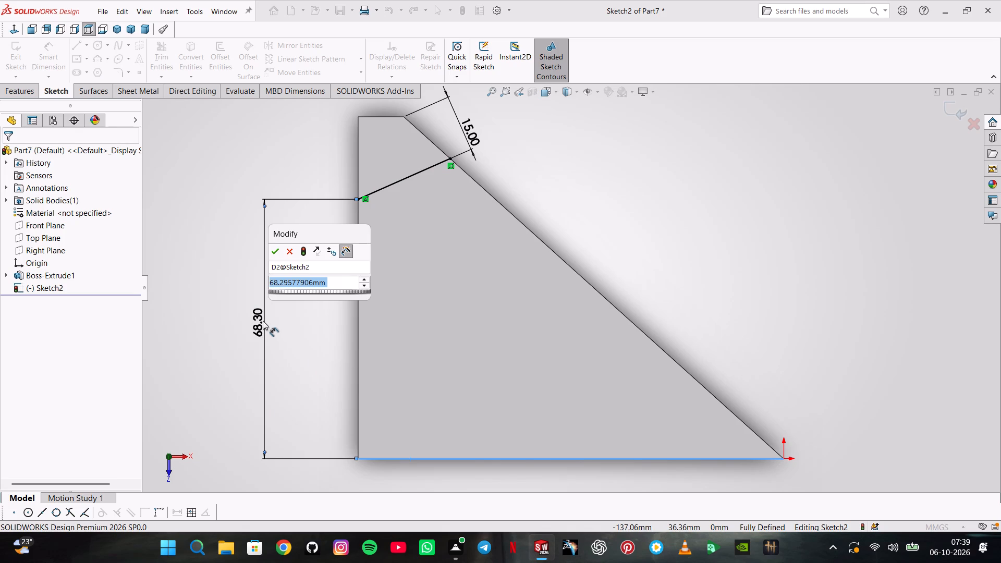
type("40+")
type("16")
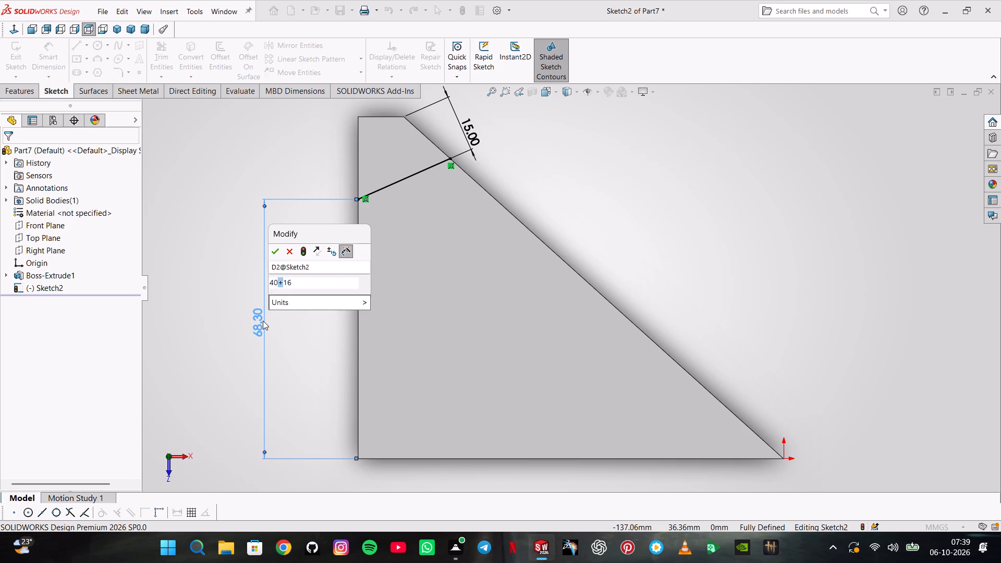
key("Return")
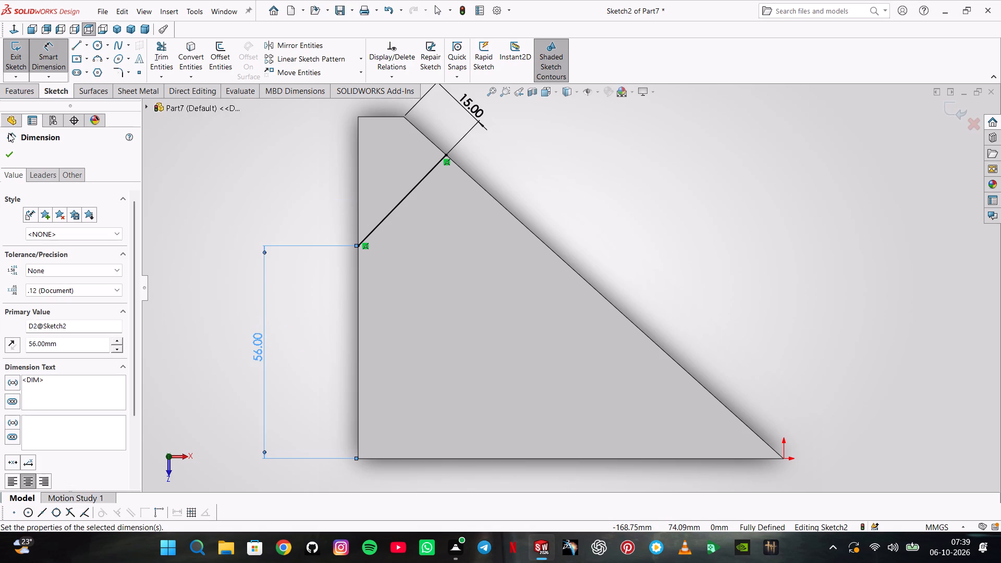
left_click(8, 152)
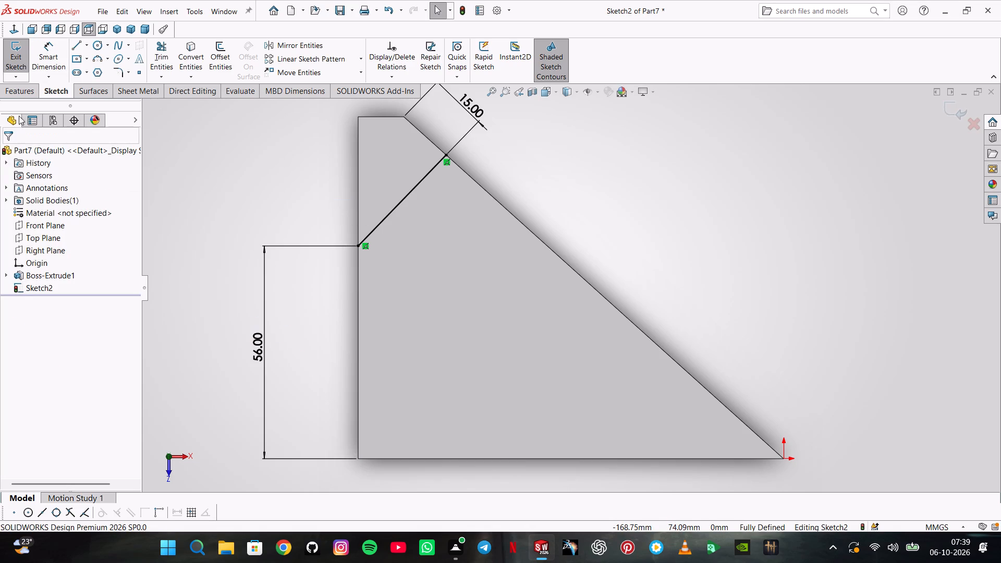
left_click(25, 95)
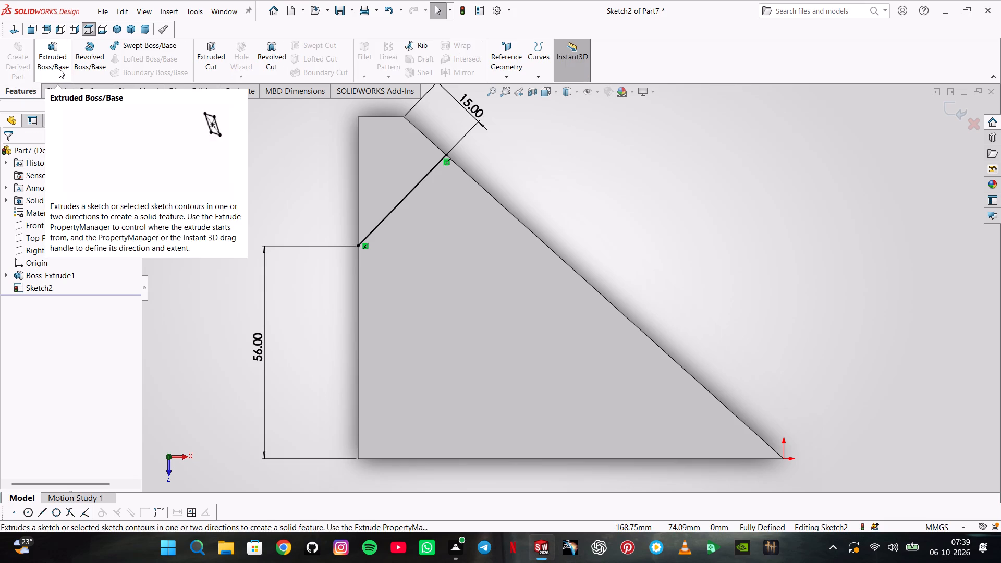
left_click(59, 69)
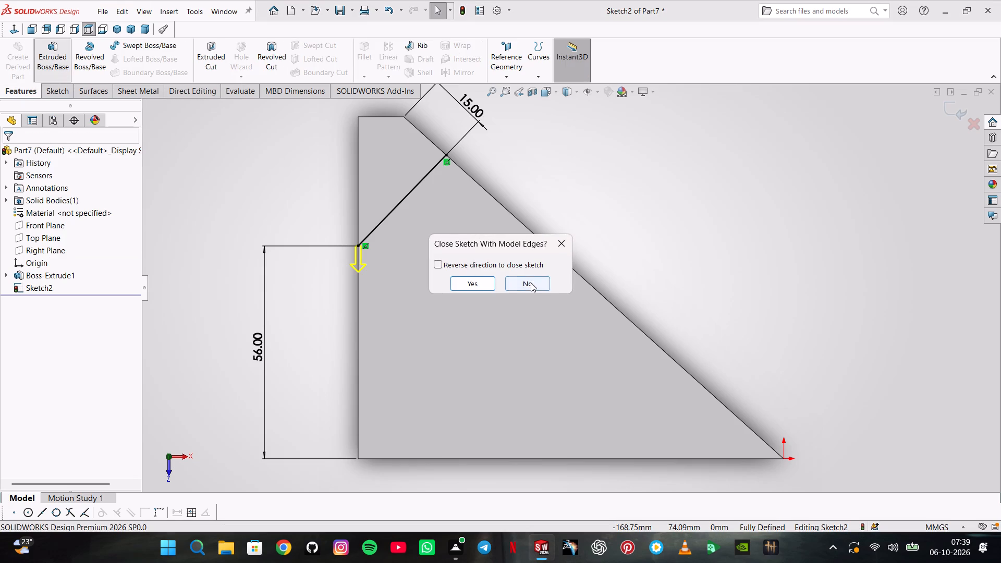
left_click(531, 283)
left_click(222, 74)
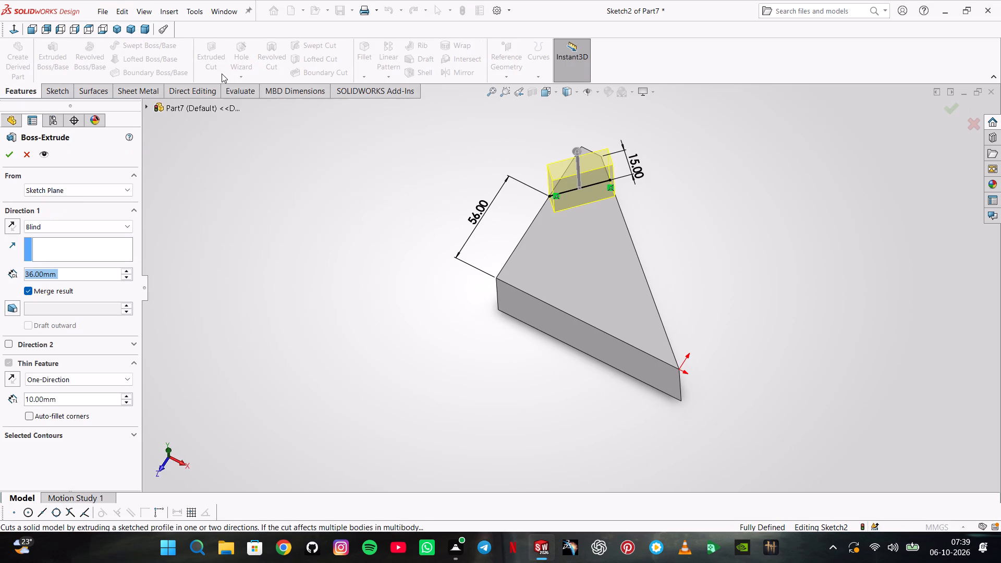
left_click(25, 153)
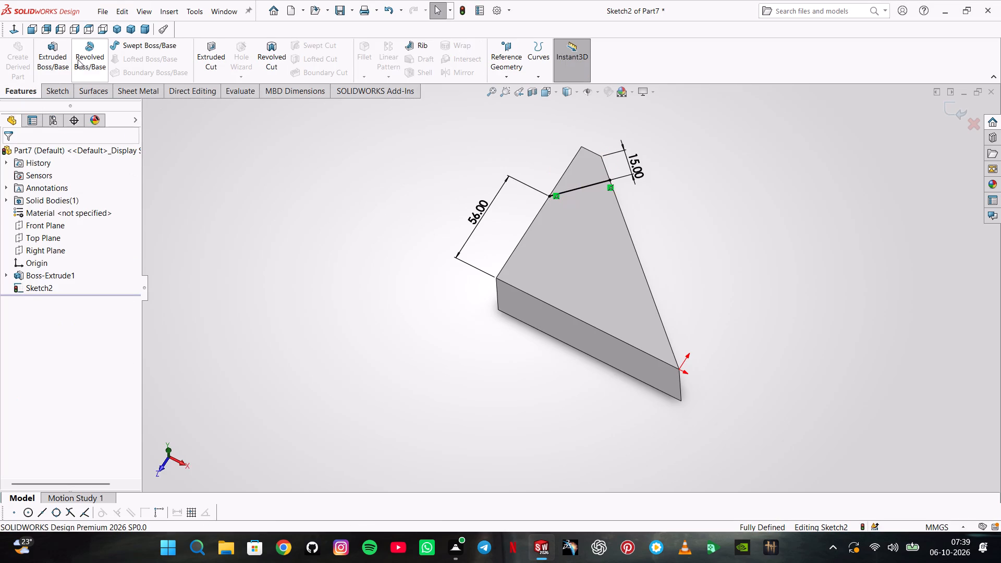
Make a blind extruded cut 11 mm deep from the line sketch, lowering the block's narrow end beyond the line.
left_click(201, 56)
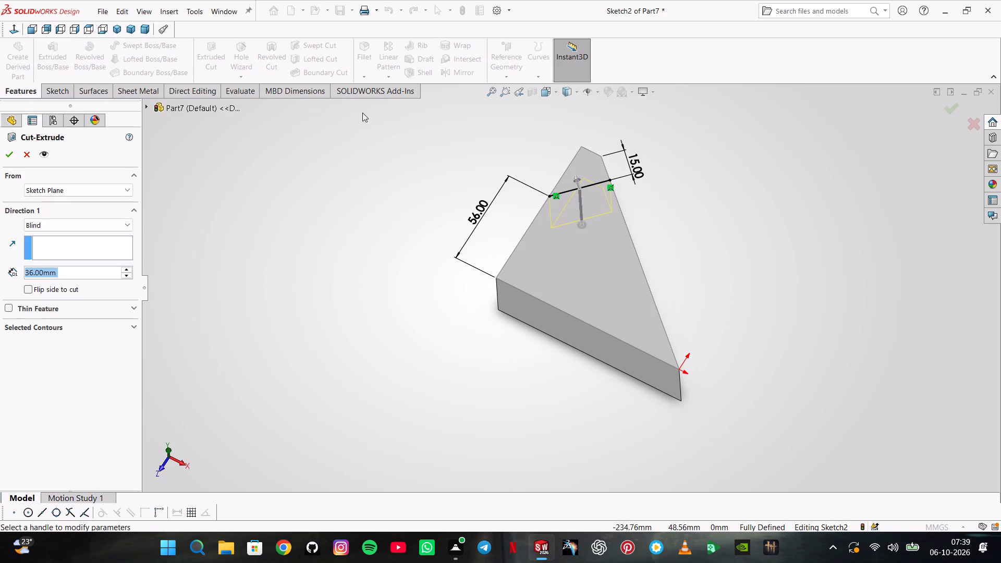
middle_click_drag(437, 131, 508, 320)
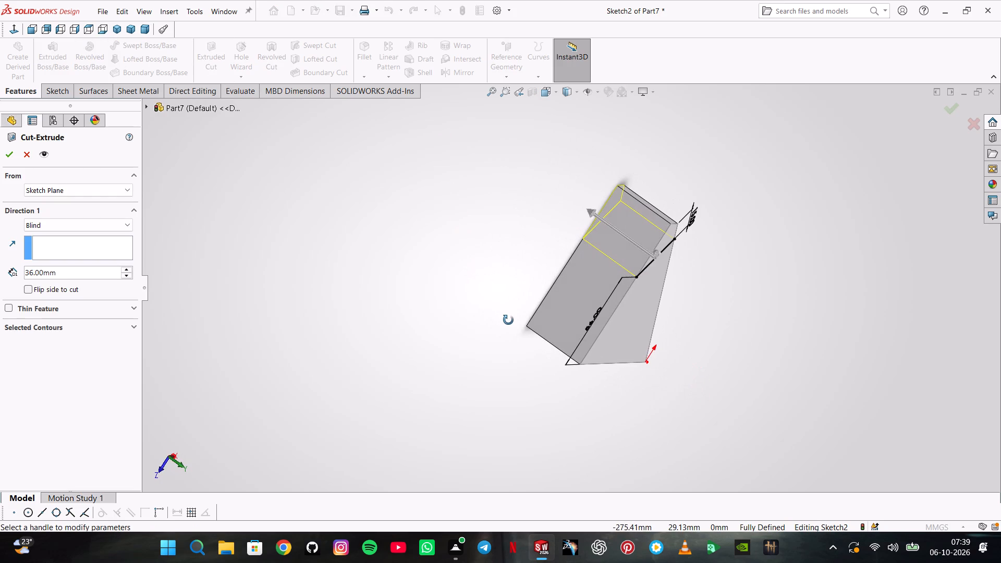
middle_click_drag(508, 320, 423, 277)
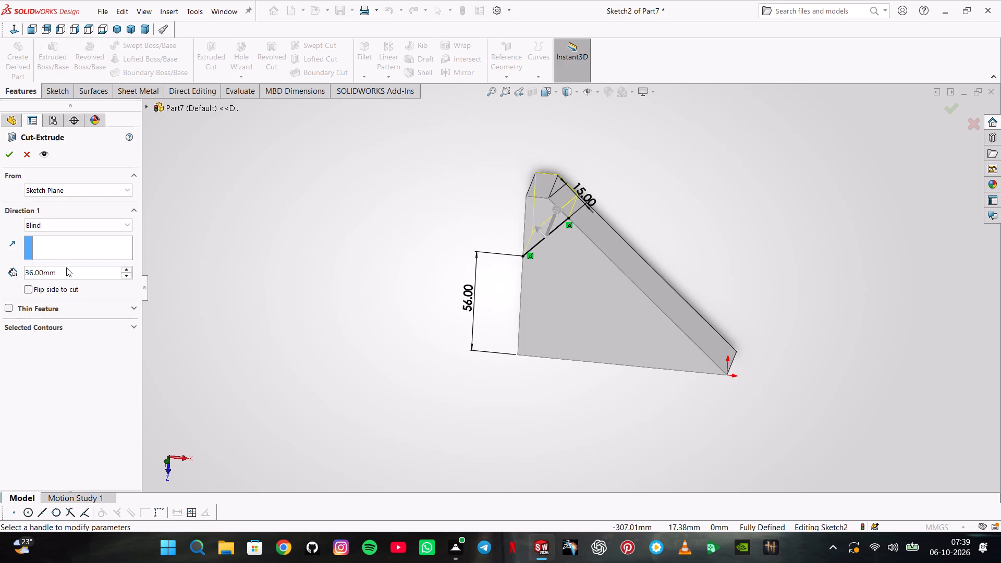
double_click(69, 269)
type("11")
key("Return")
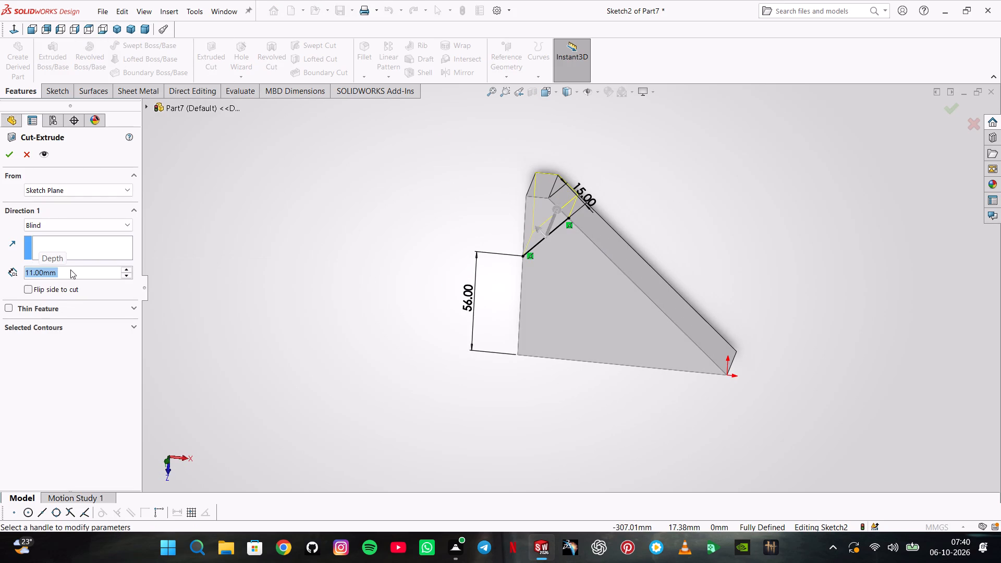
key("Return")
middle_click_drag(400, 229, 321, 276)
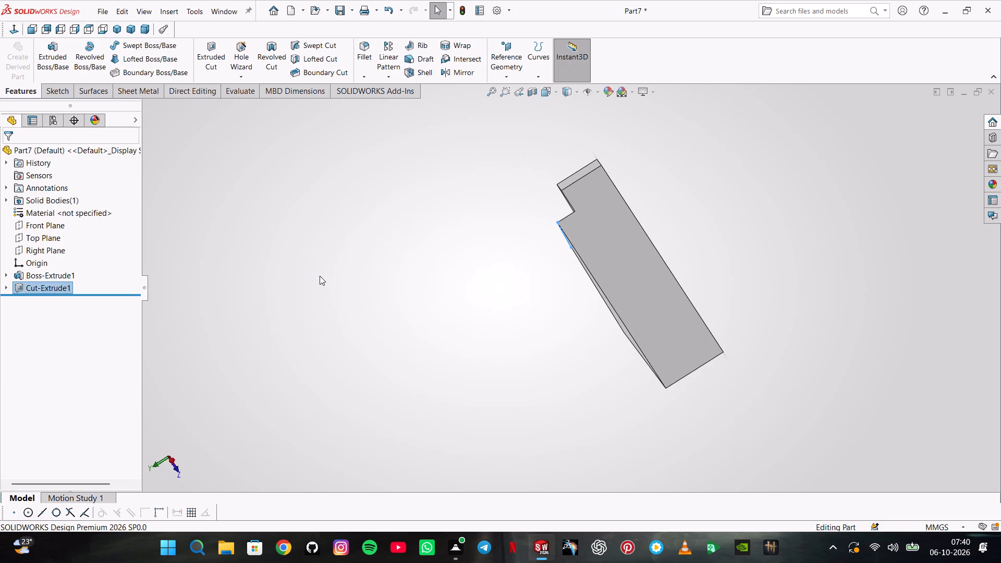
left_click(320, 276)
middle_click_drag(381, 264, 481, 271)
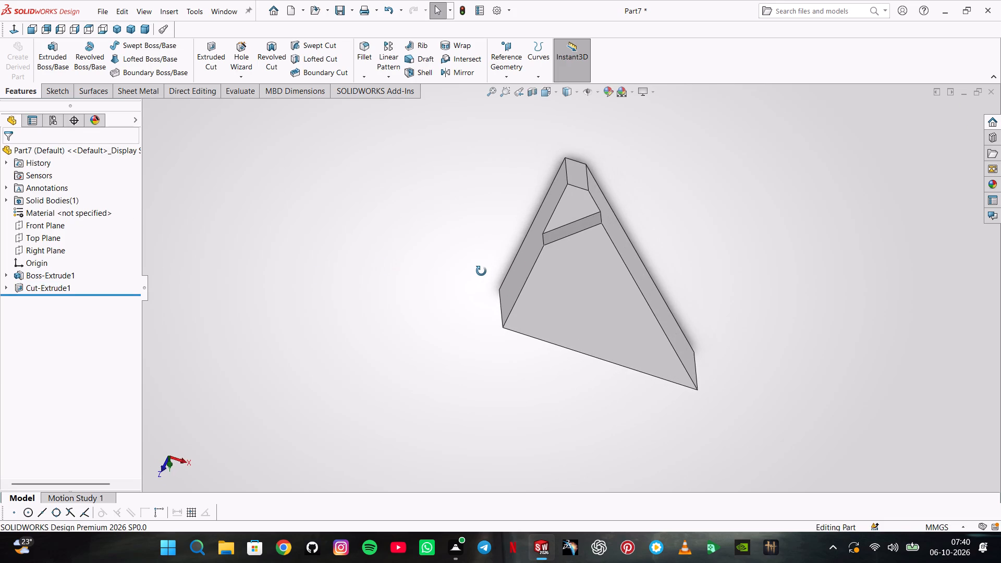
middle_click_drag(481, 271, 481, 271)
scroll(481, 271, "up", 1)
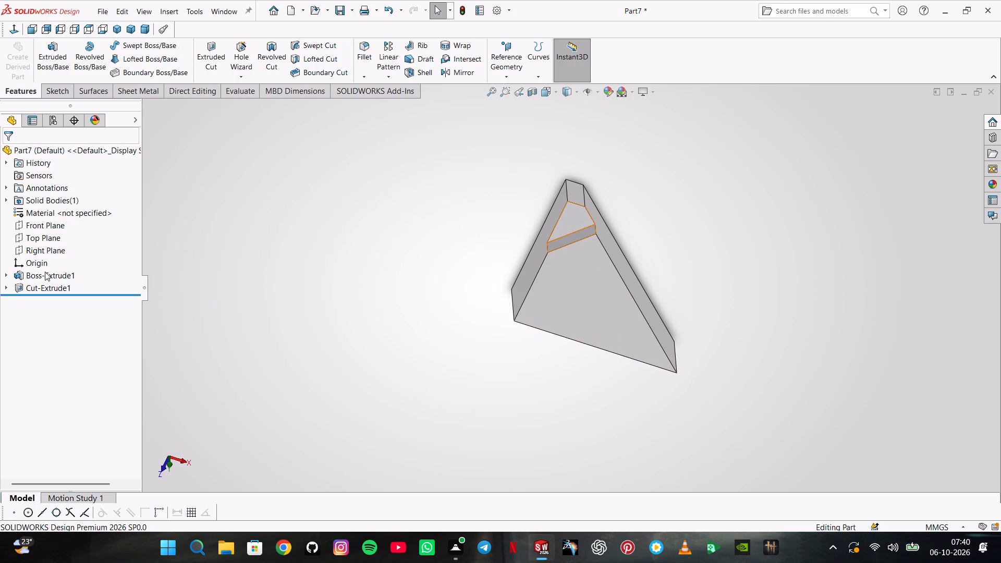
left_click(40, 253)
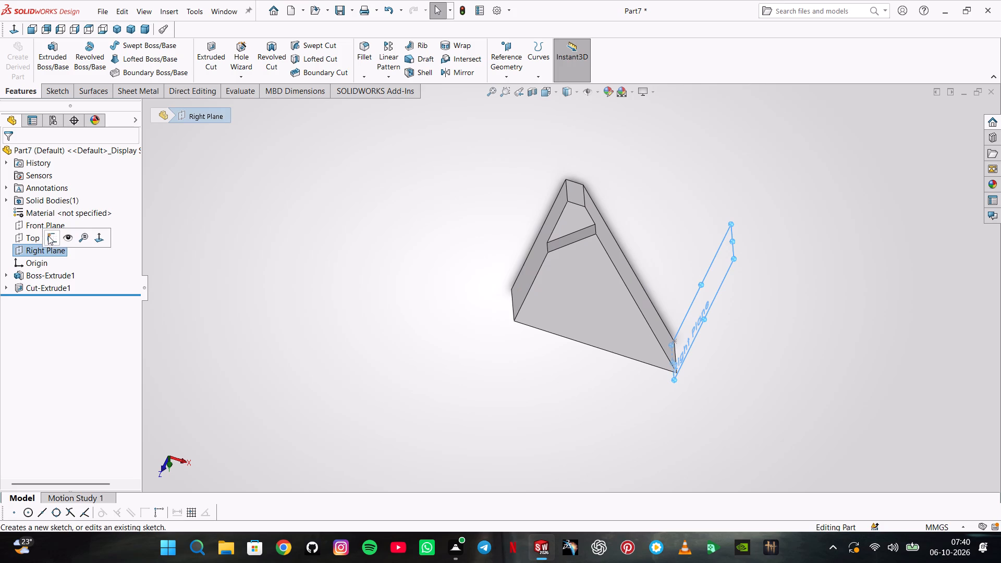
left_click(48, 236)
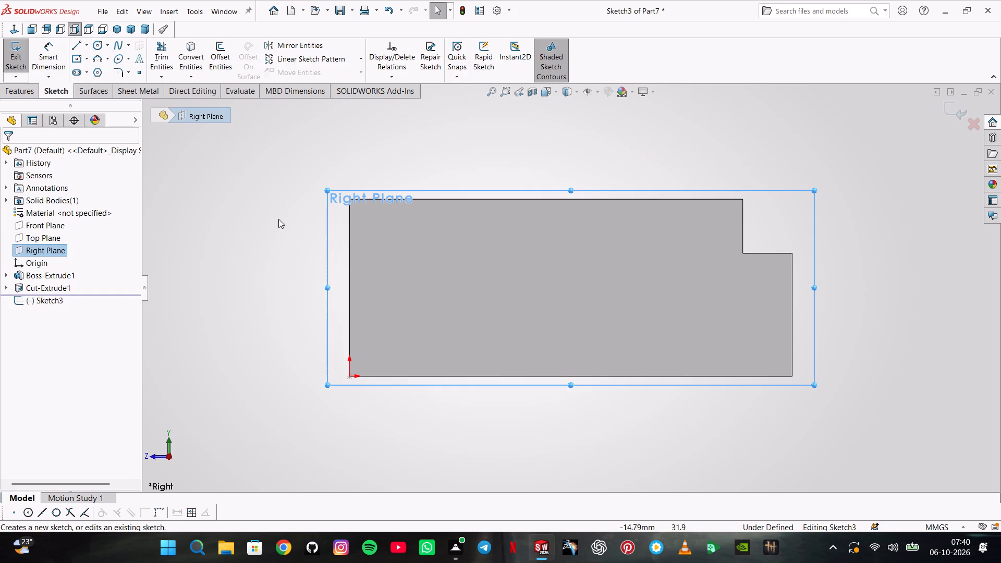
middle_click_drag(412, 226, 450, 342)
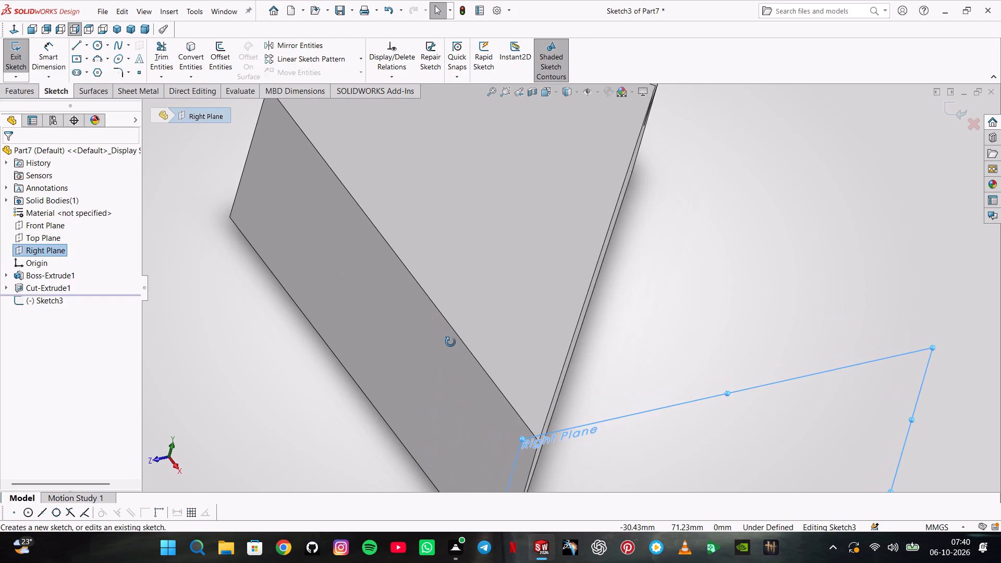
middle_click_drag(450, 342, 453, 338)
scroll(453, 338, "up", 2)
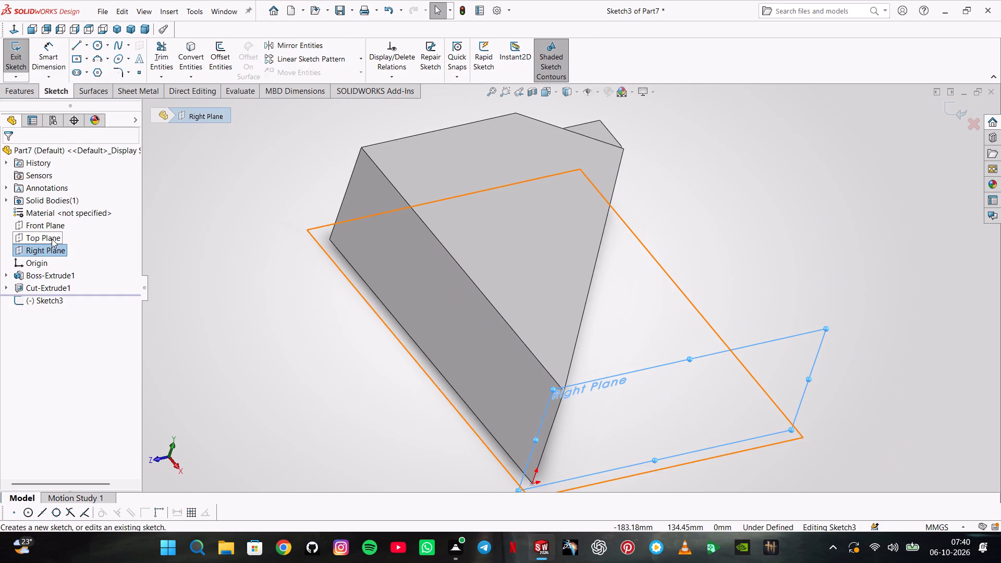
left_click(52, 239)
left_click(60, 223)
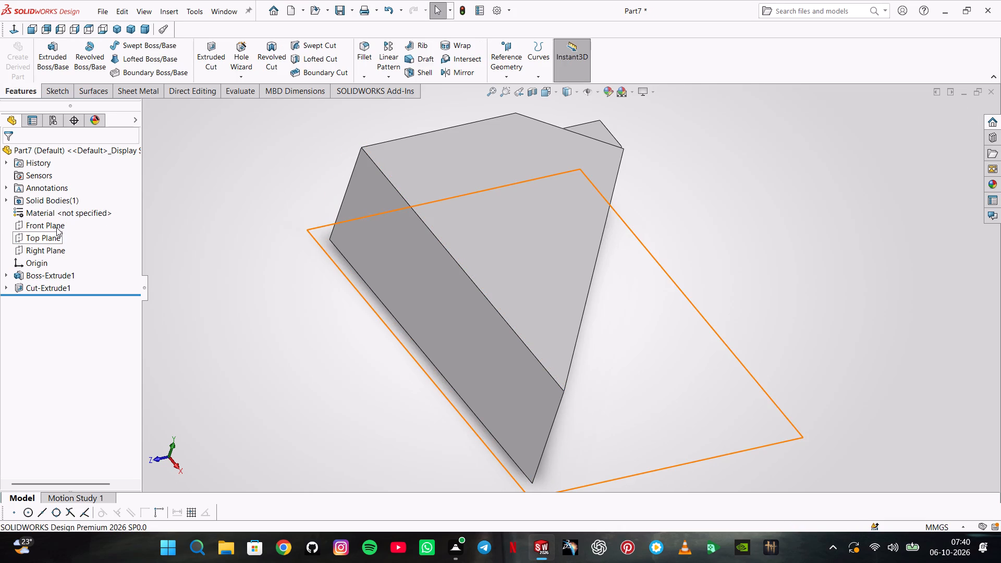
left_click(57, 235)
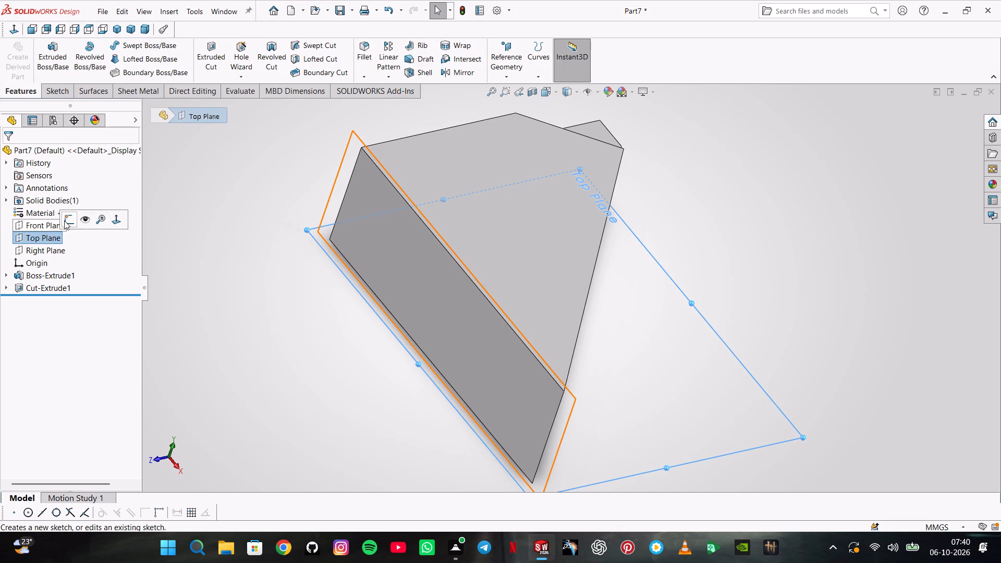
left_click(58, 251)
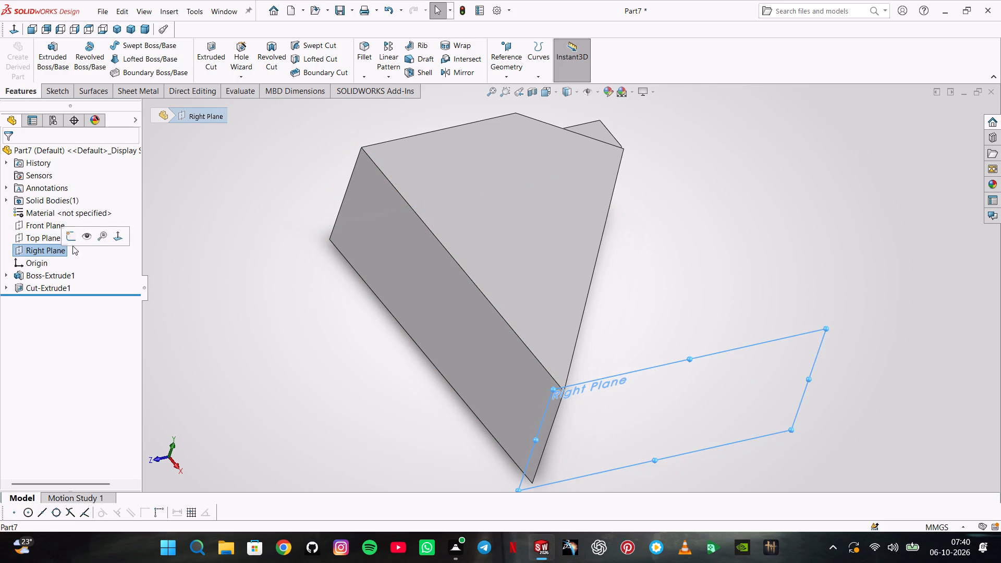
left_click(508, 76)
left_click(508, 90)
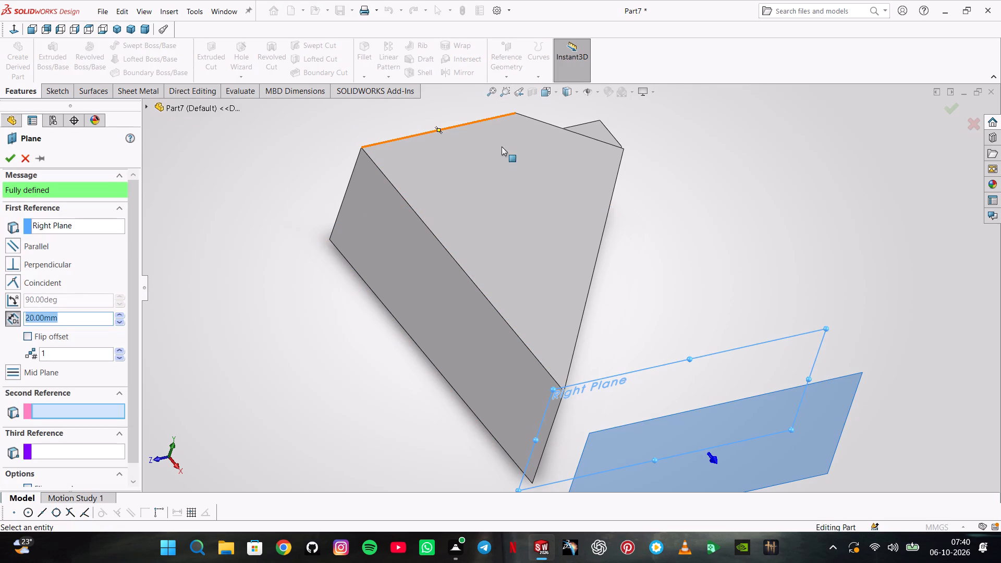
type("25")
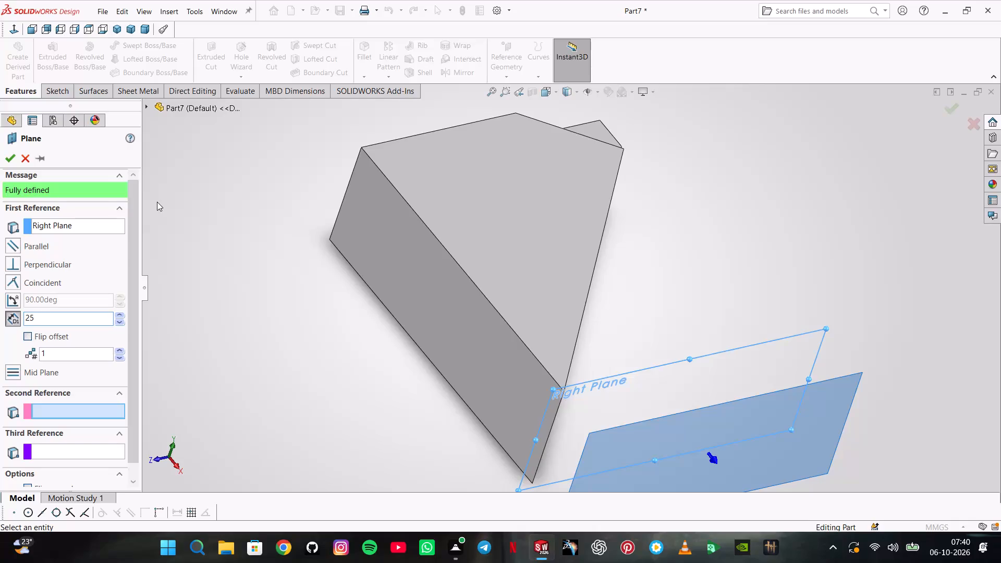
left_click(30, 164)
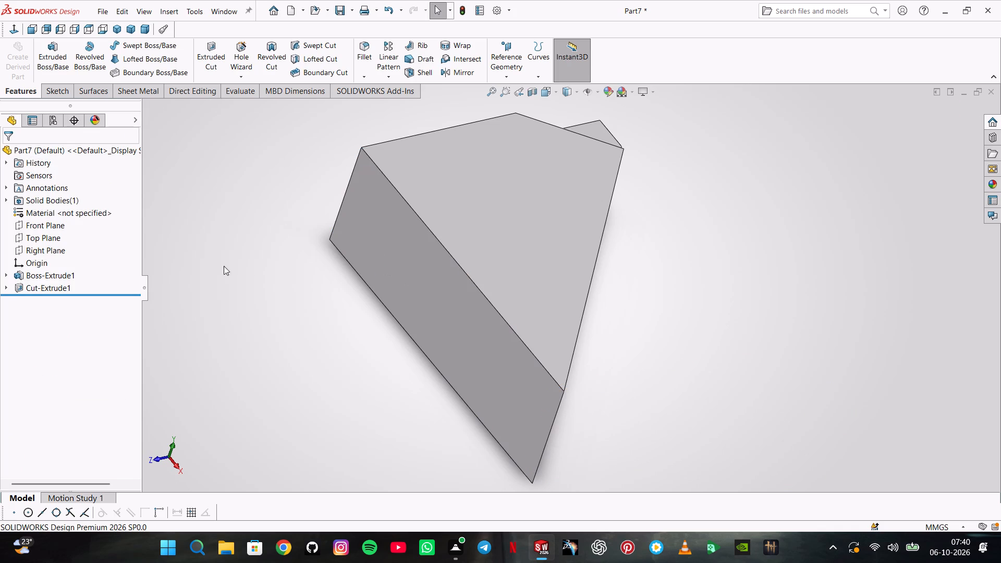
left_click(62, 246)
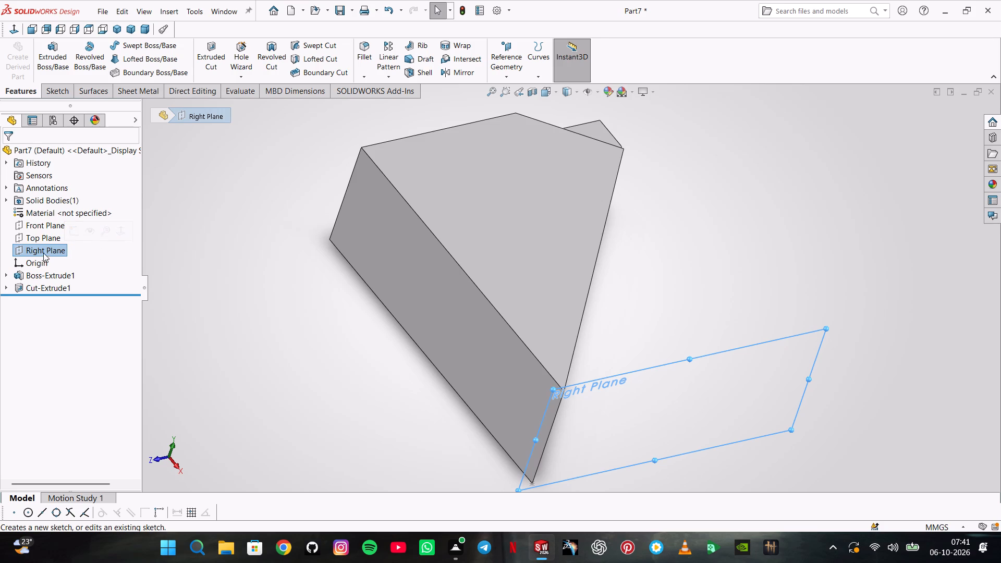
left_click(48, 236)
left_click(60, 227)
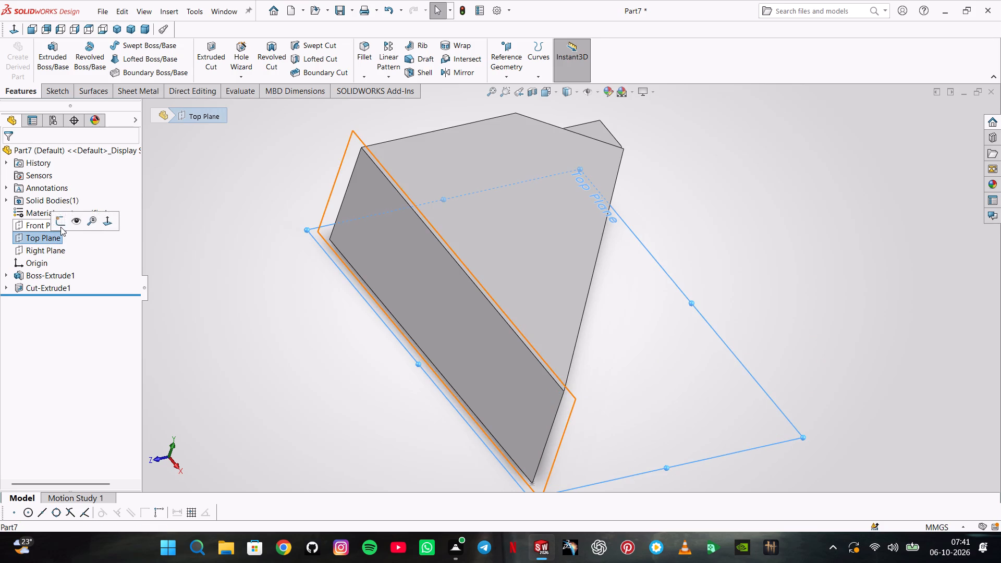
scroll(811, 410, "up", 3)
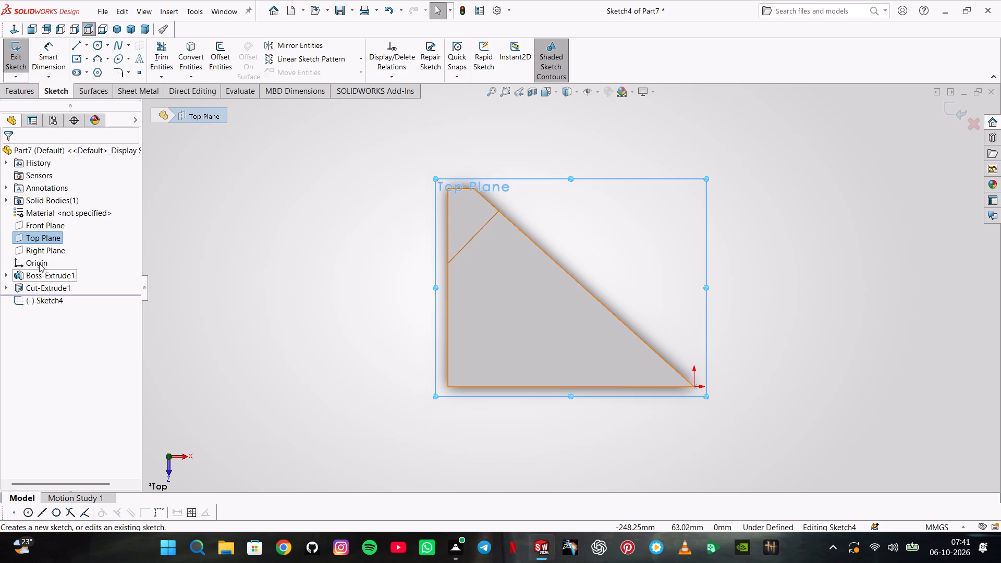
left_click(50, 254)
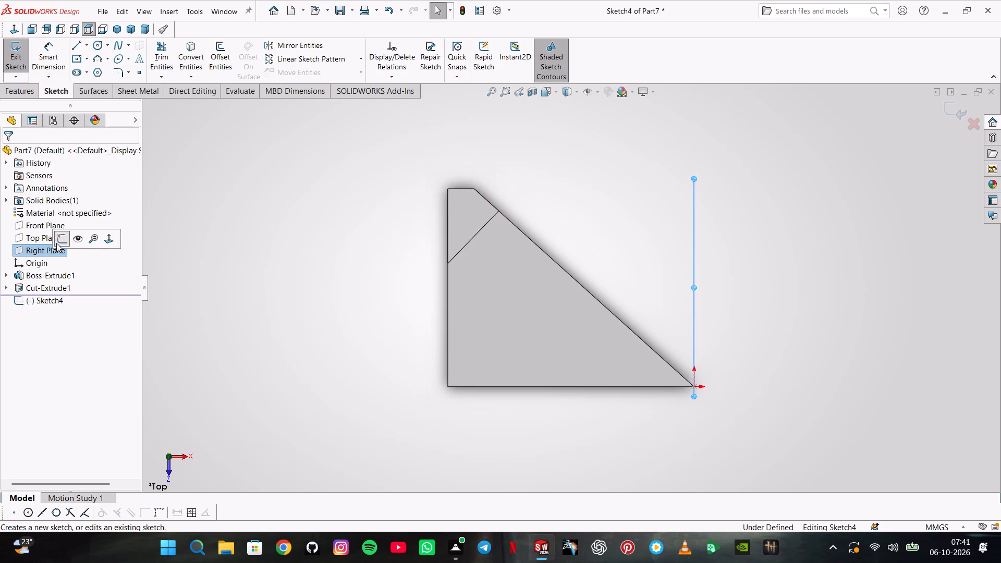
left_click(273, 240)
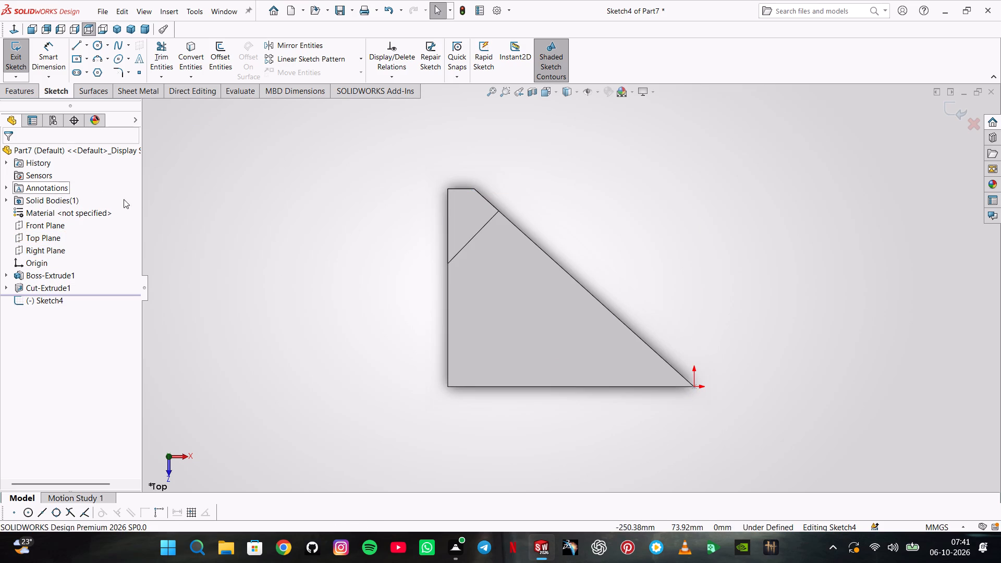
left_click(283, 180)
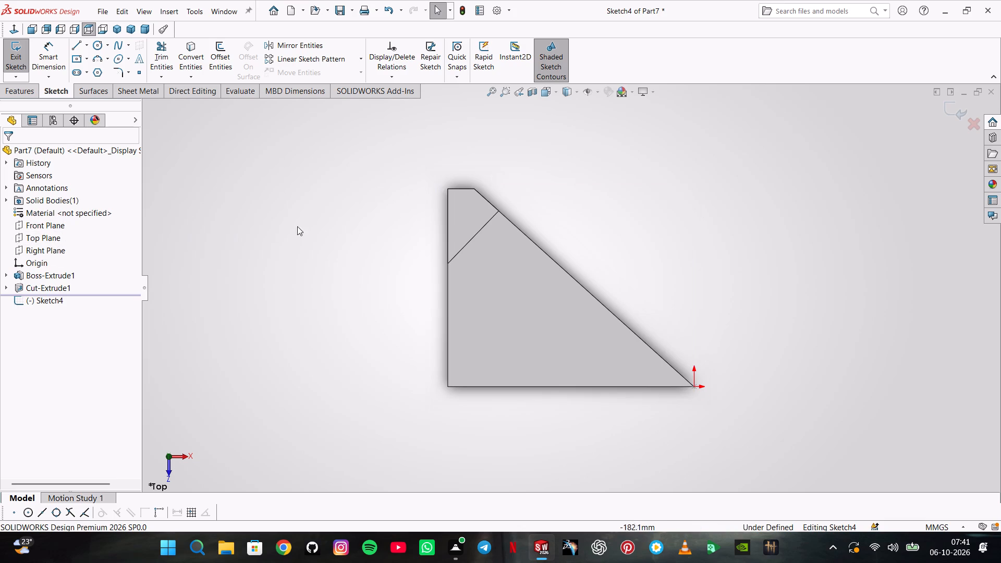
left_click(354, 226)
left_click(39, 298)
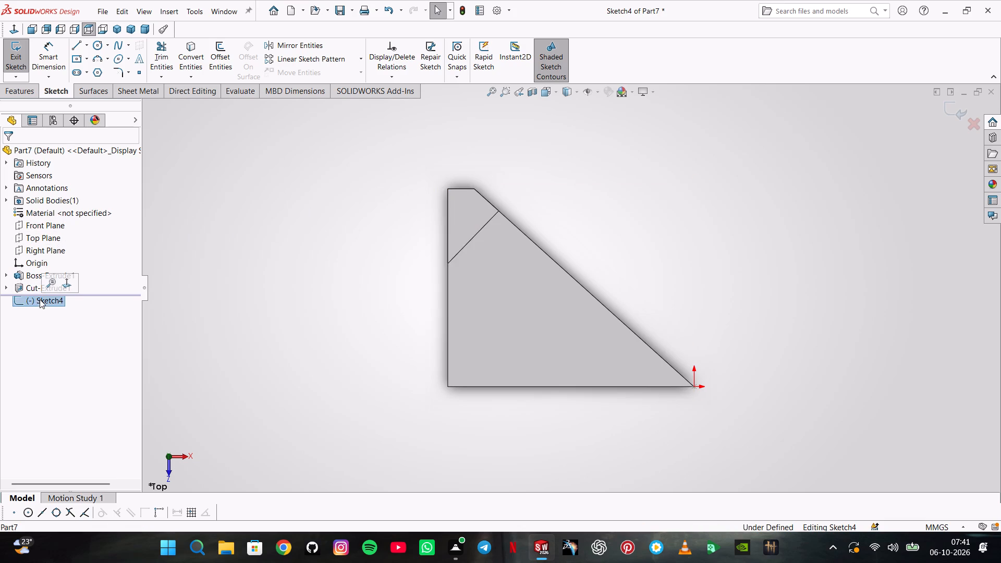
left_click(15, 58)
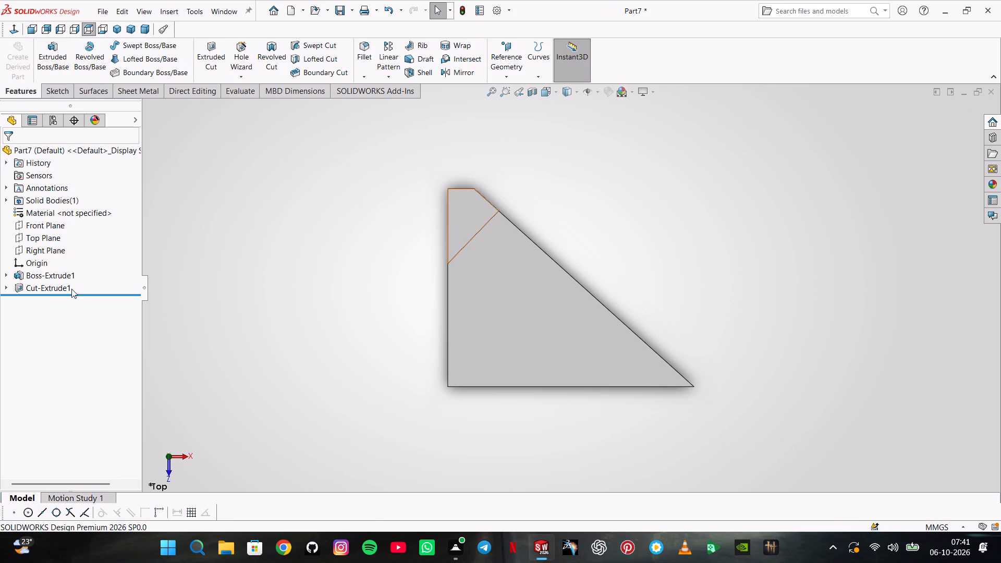
Open the base sketch of the extruded block to examine its dimensions, and close it without edits.
left_click(9, 276)
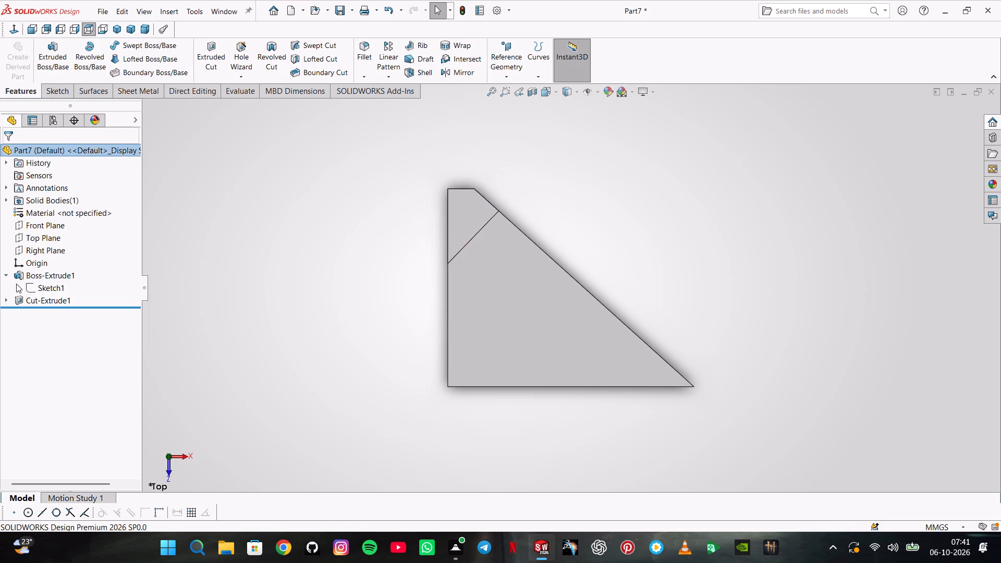
left_click(26, 287)
left_click(41, 258)
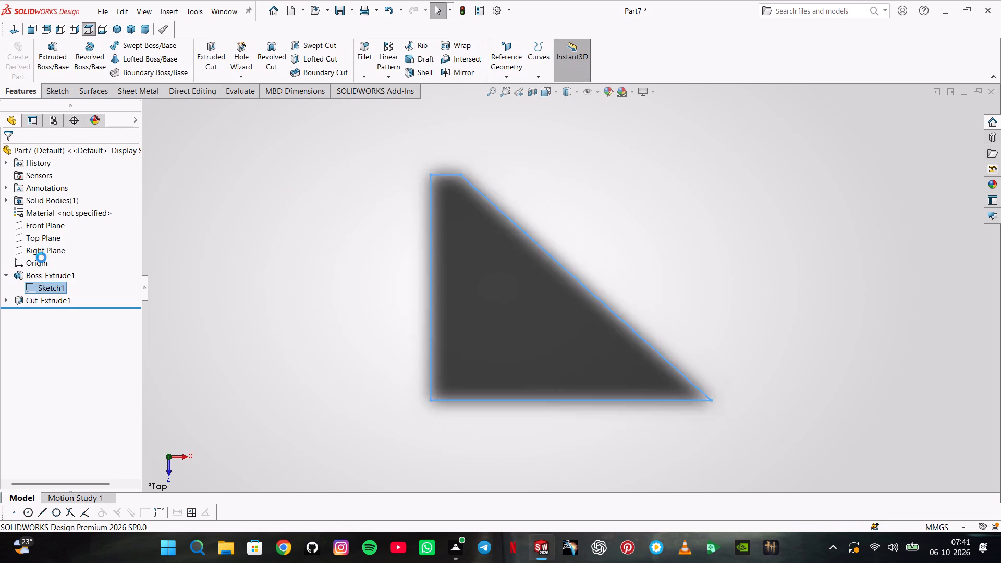
scroll(516, 361, "up", 3)
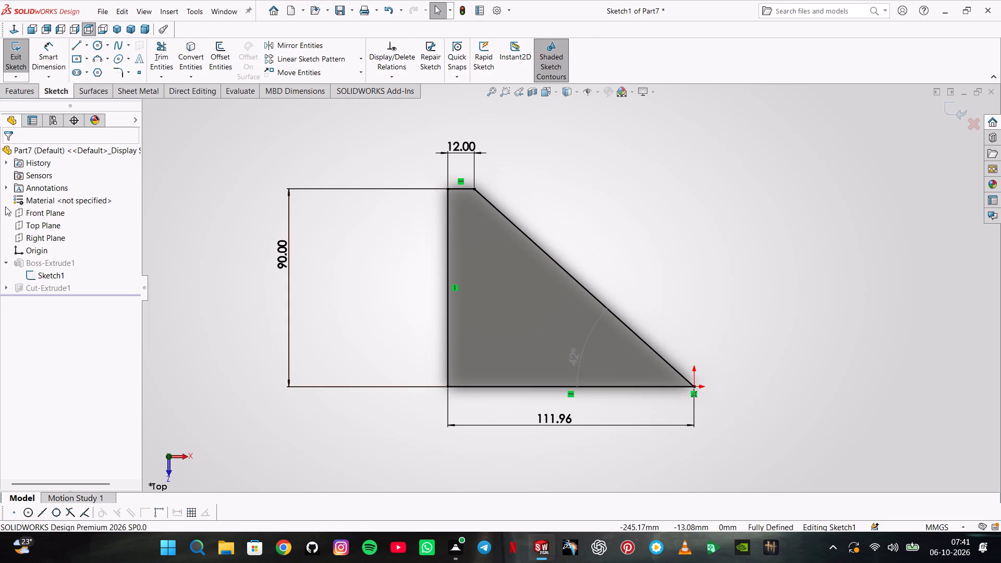
left_click(12, 54)
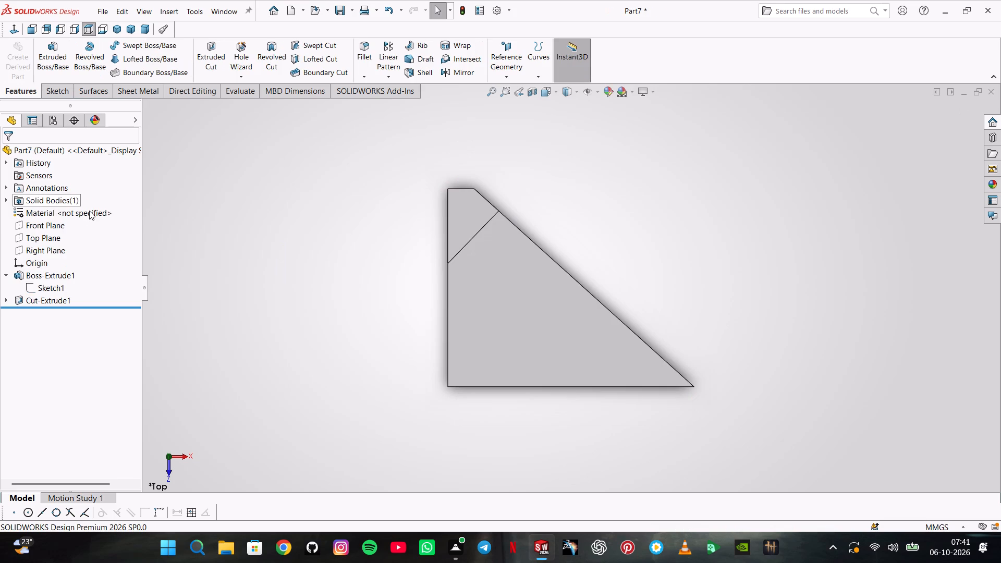
left_click(7, 278)
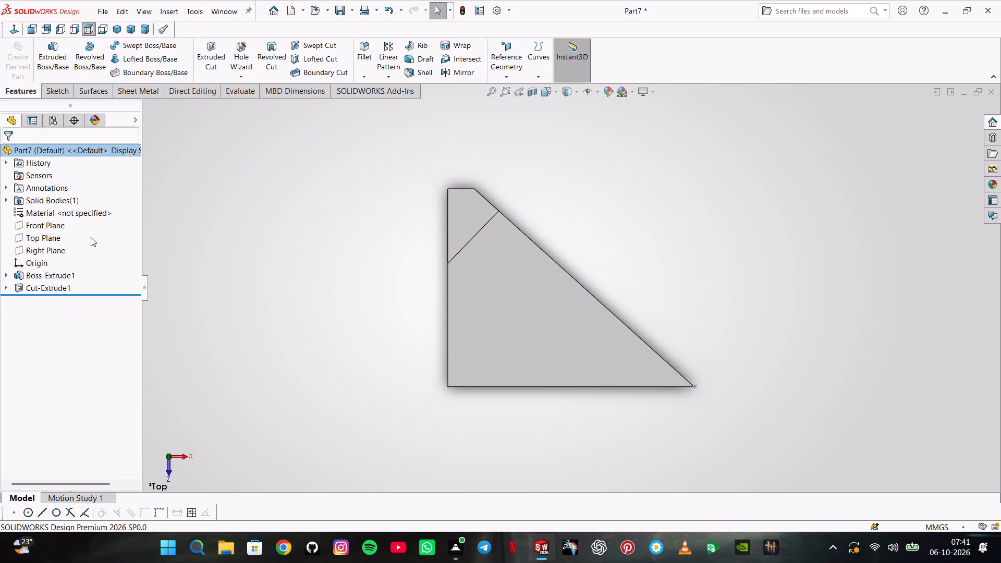
Create a reference plane parallel to the Right Plane, offset outward from the block's pointed end by 125-111.96 mm.
left_click(62, 249)
left_click(500, 75)
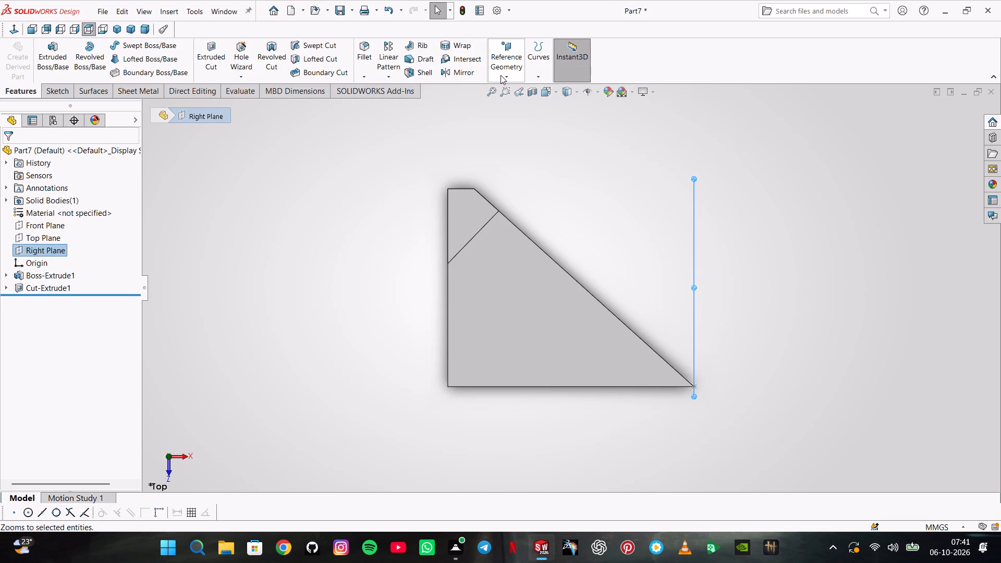
left_click(504, 85)
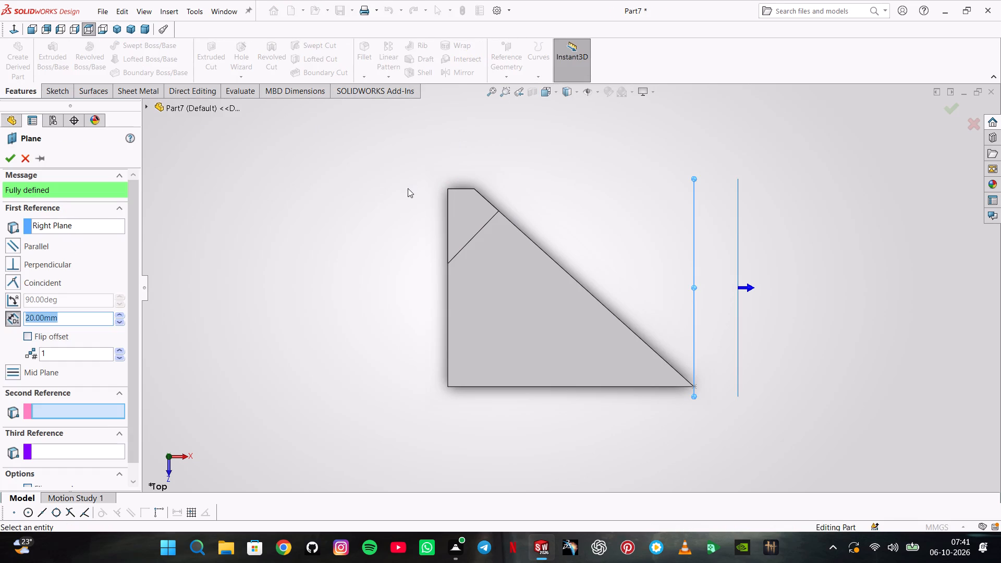
type("125-11")
key("period")
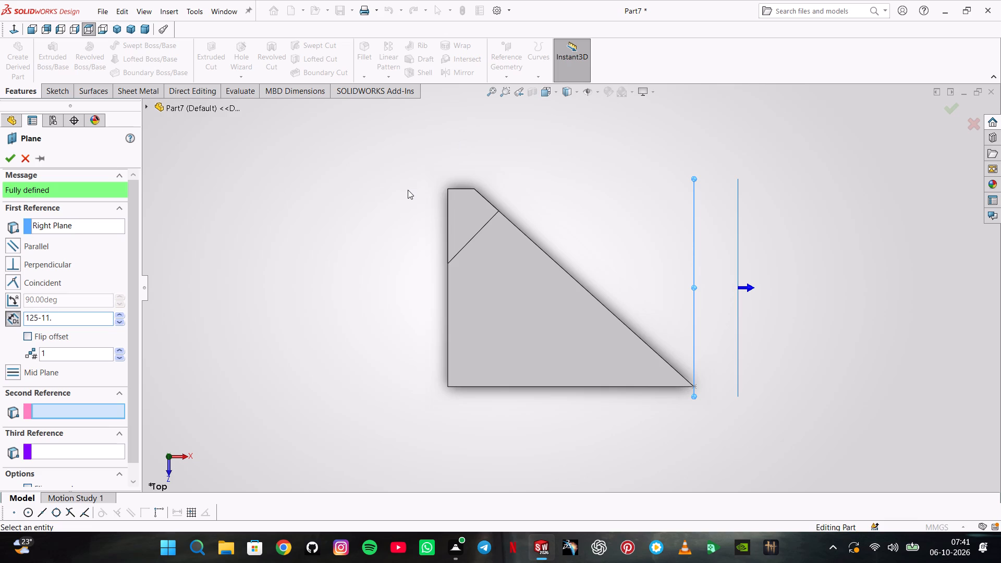
key("BackSpace")
type("1.")
type("96")
key("Return")
key("Return")
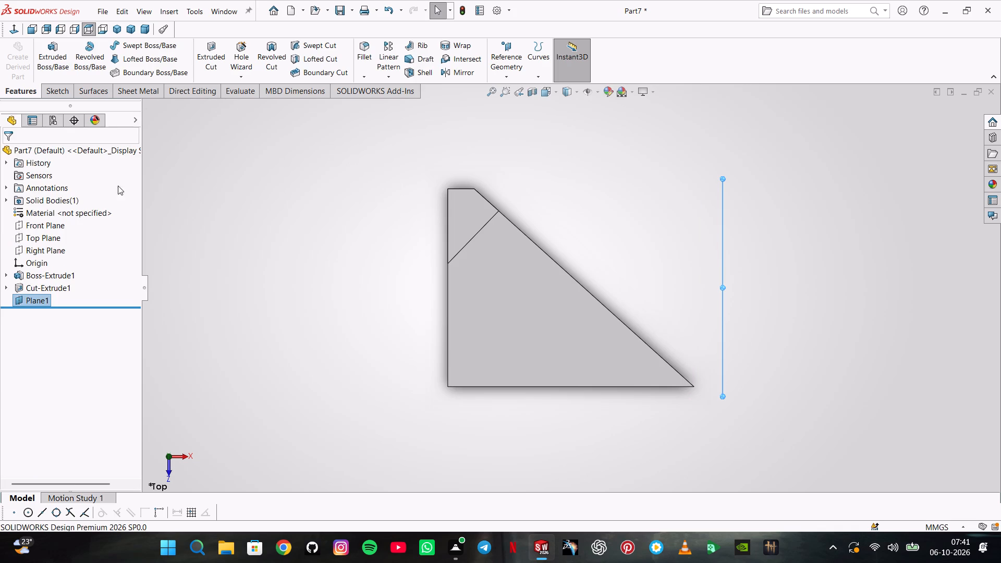
Start a sketch on the new offset plane, stretching the plane's border well above and below the block.
left_click(58, 101)
left_click(59, 91)
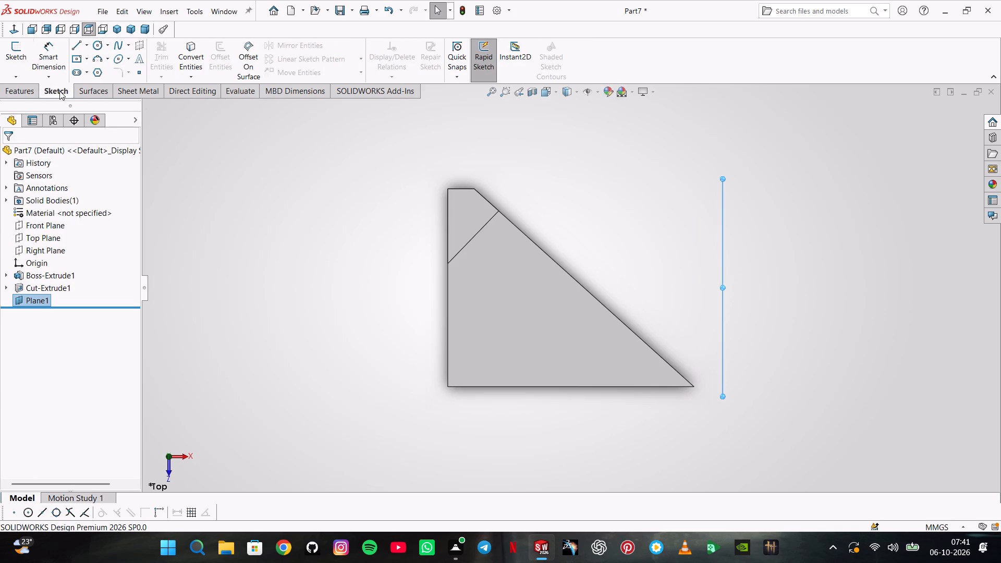
left_click(8, 45)
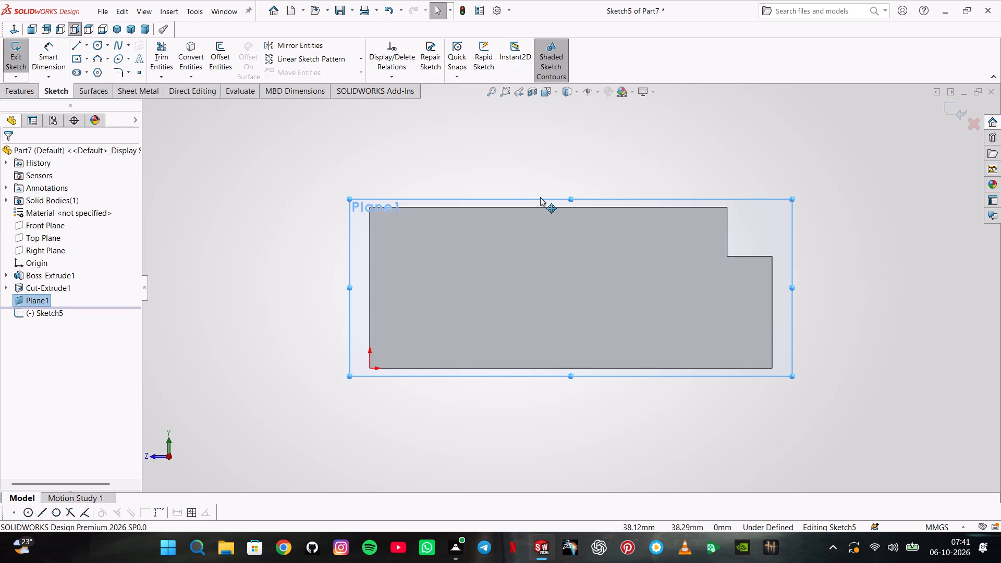
scroll(548, 357, "up", 3)
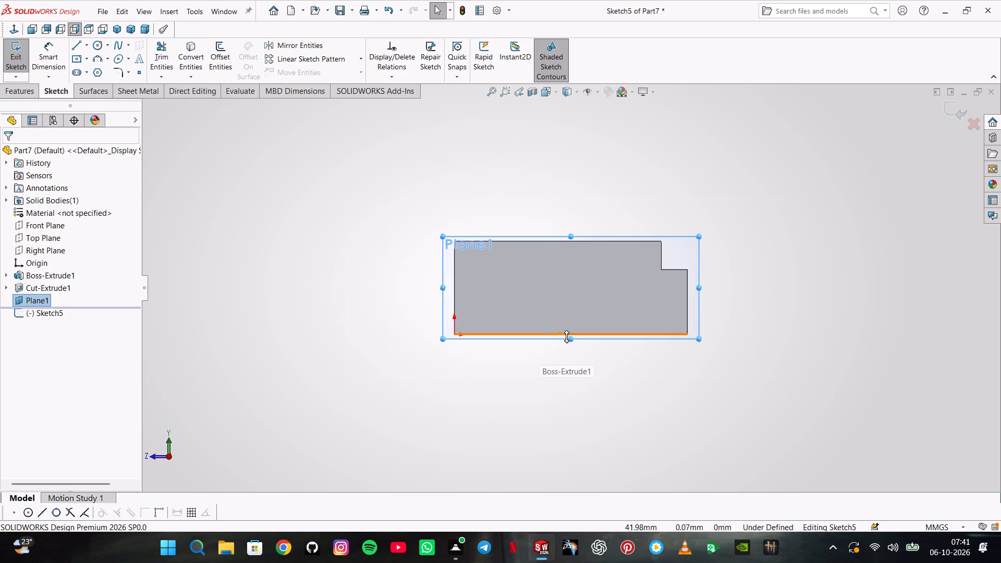
left_click_drag(570, 337, 604, 476)
left_click_drag(565, 234, 566, 149)
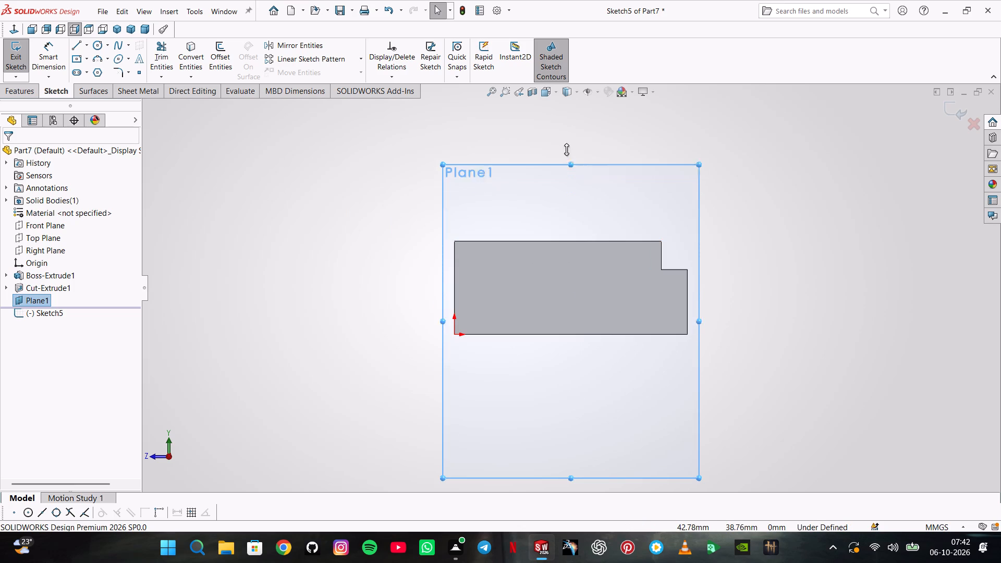
left_click_drag(566, 149, 566, 131)
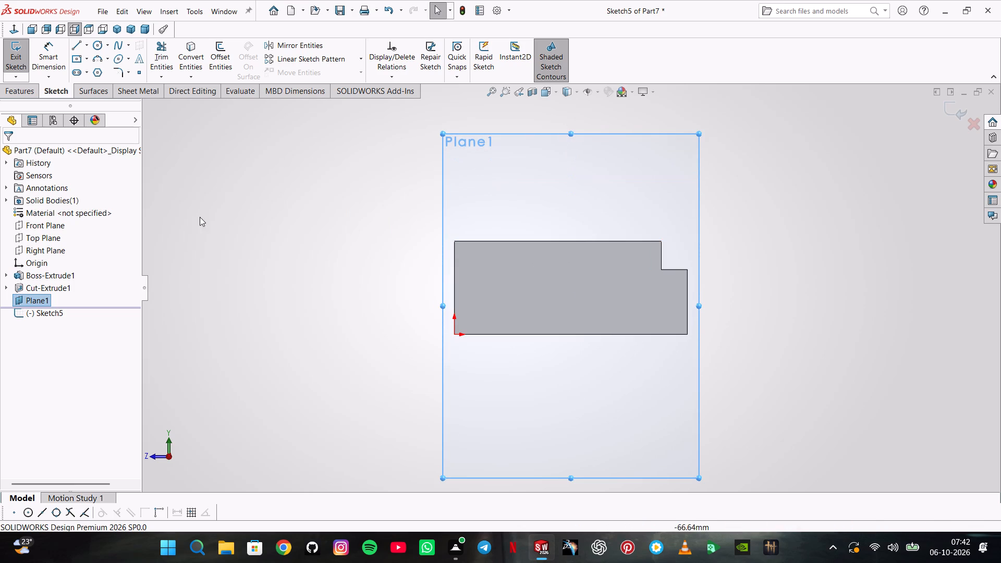
Sketch a corner rectangle from the origin down below the block, about 9 mm wide and 26 mm tall.
left_click(88, 56)
left_click(82, 69)
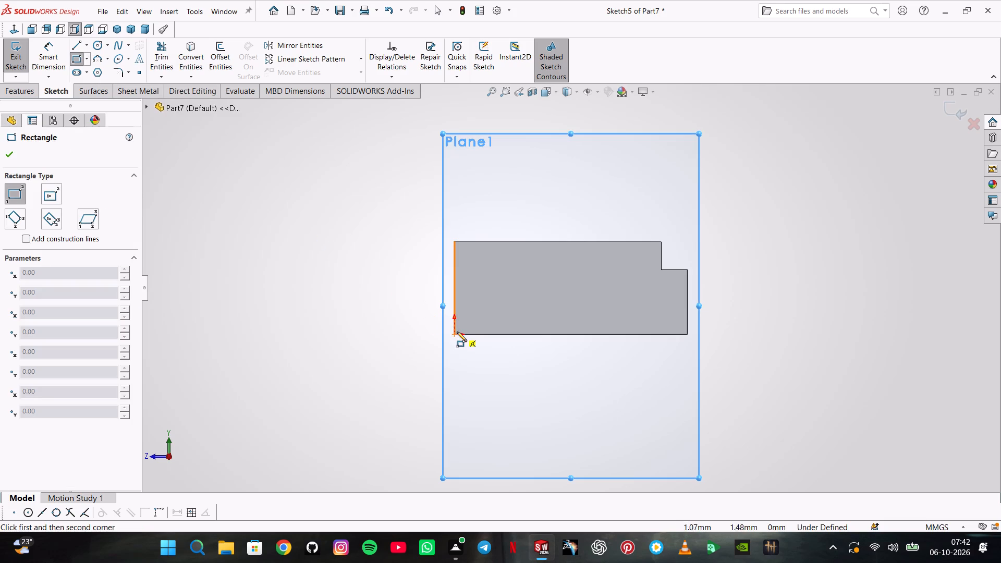
left_click(455, 332)
left_click(479, 401)
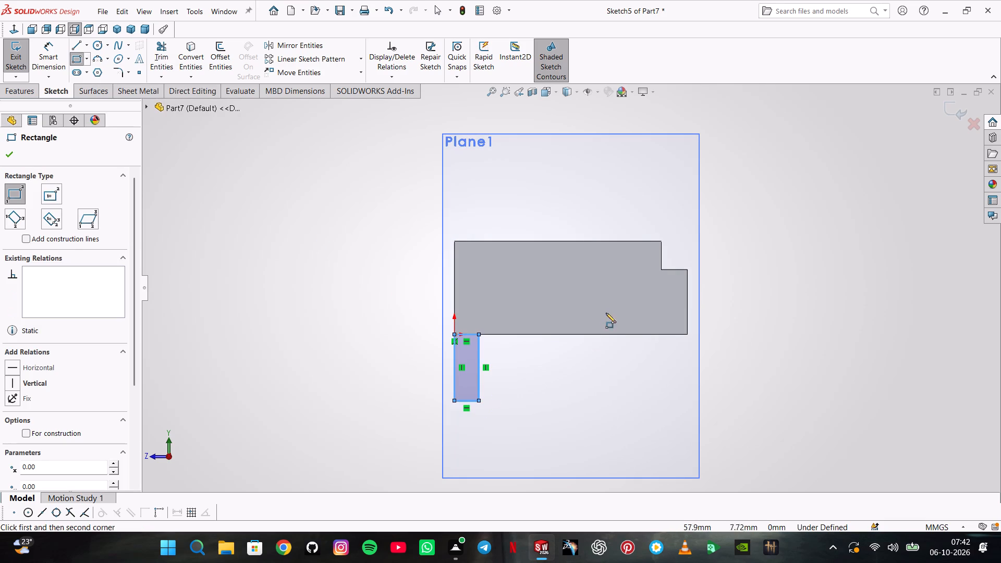
Sketch a diagonal line about 12 mm long across the rectangle's lower corner away from the origin, joining its vertical and bottom edges.
left_click(72, 50)
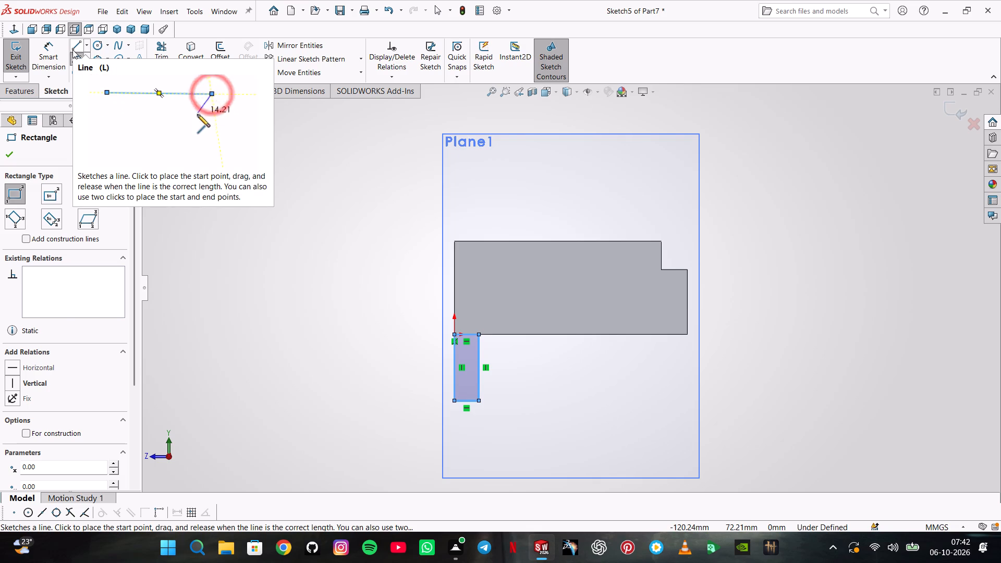
left_click(477, 375)
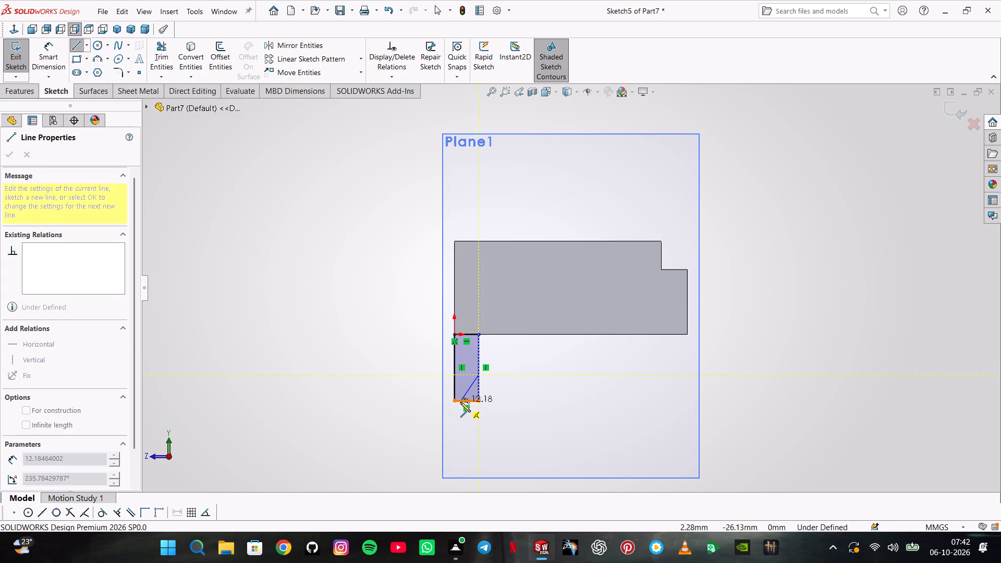
left_click(460, 402)
double_click(347, 351)
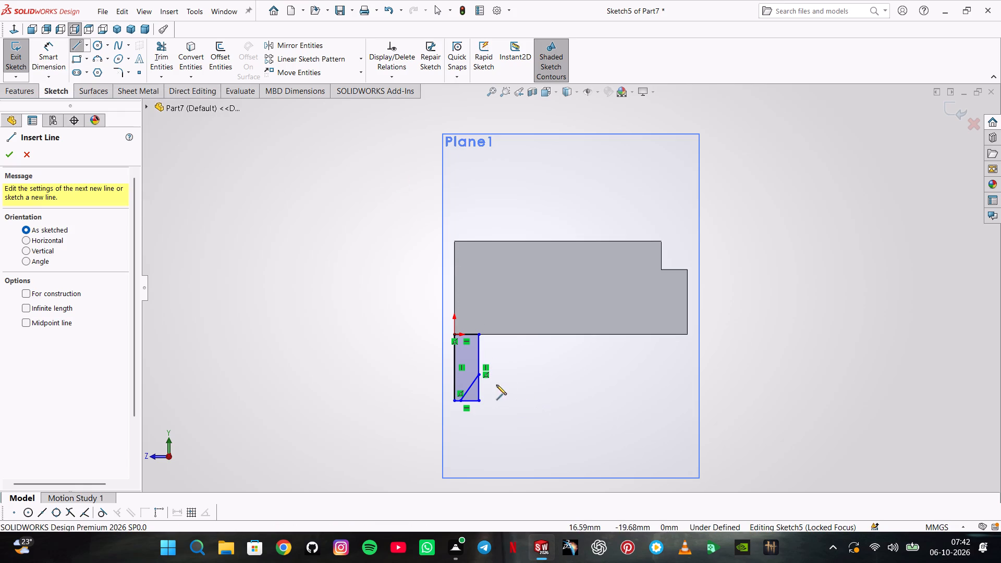
left_click(477, 363)
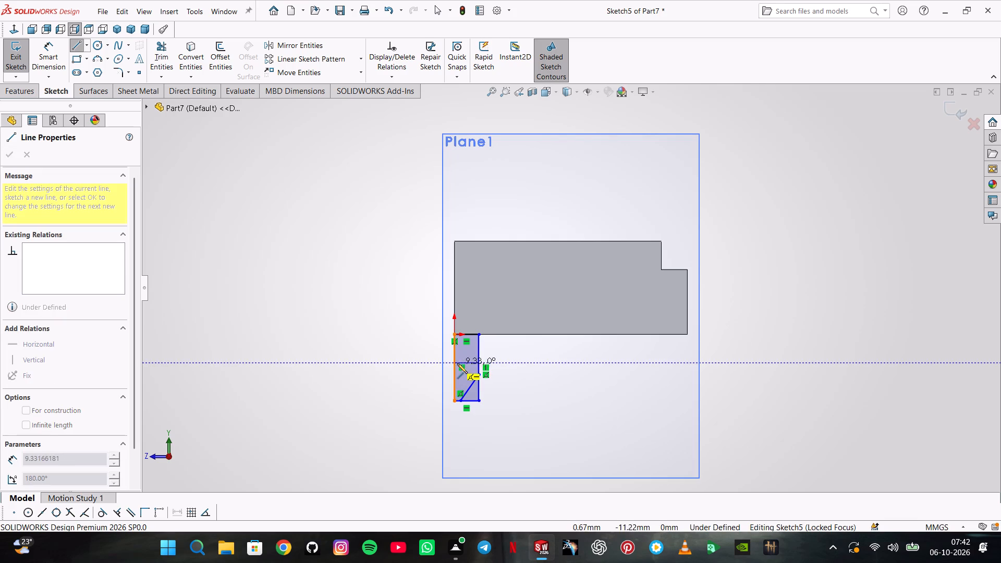
Dimension the rectangle's width between its two vertical edges as 16 mm.
left_click(51, 47)
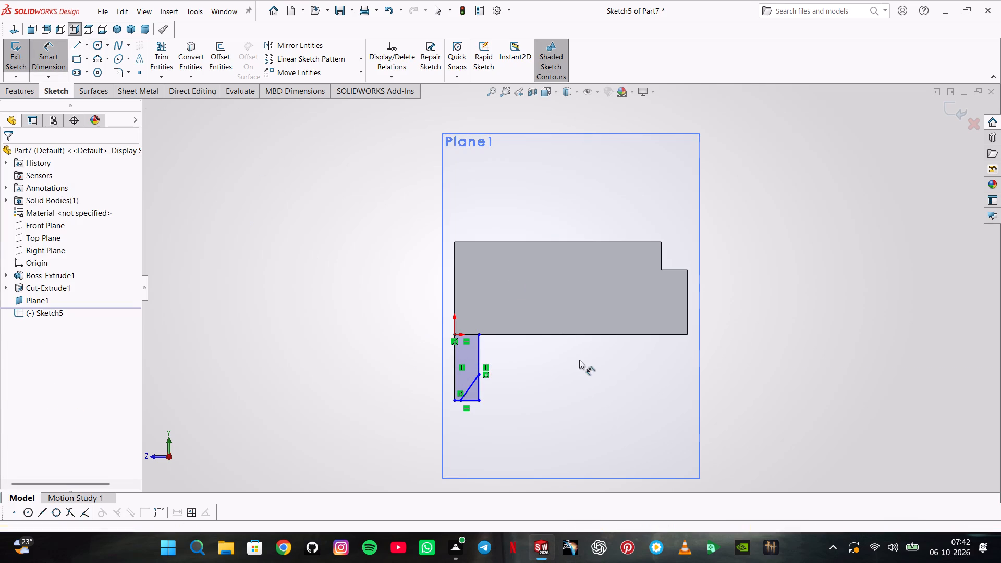
left_click(478, 355)
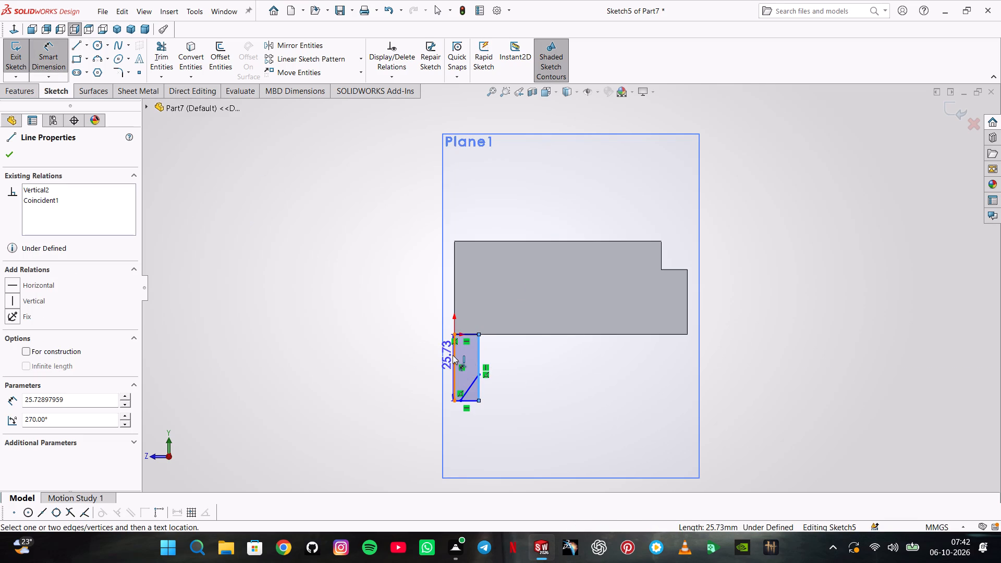
left_click(453, 355)
left_click(472, 424)
type("16")
key("Return")
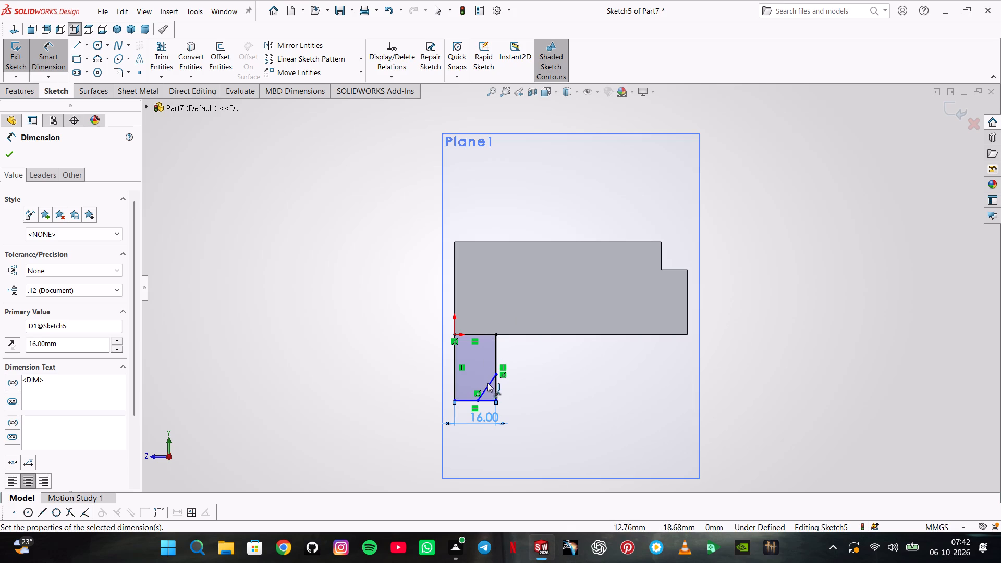
Dimension the horizontal distance from the diagonal line's lower endpoint to the rectangle's origin-side vertical edge as 4 mm.
left_click(479, 398)
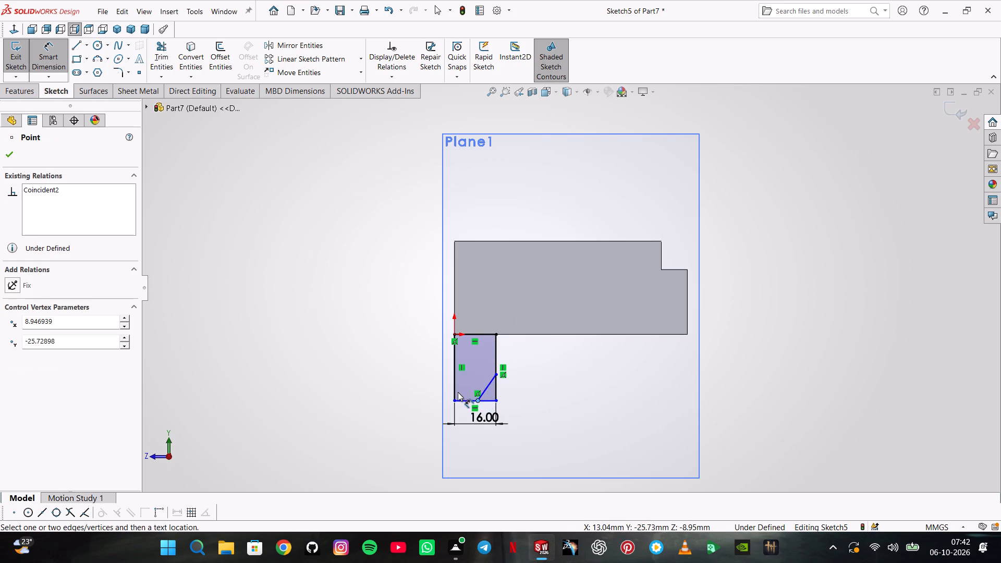
left_click(455, 390)
left_click(458, 413)
key("4")
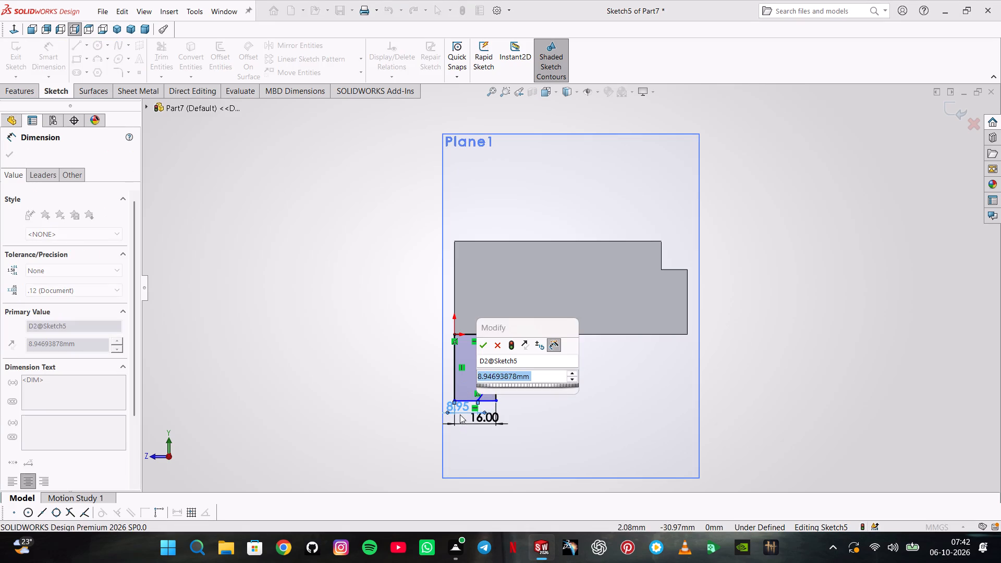
key("Return")
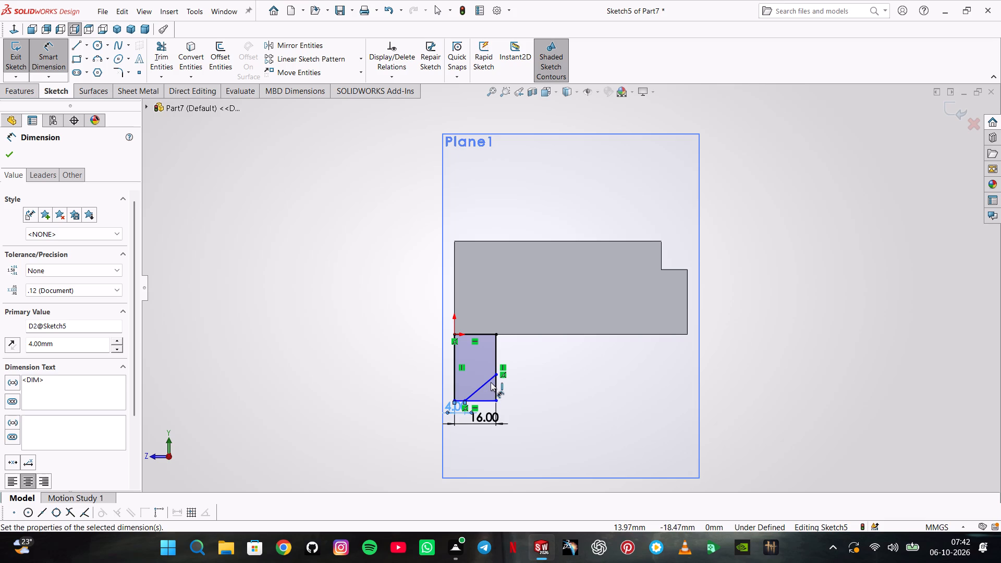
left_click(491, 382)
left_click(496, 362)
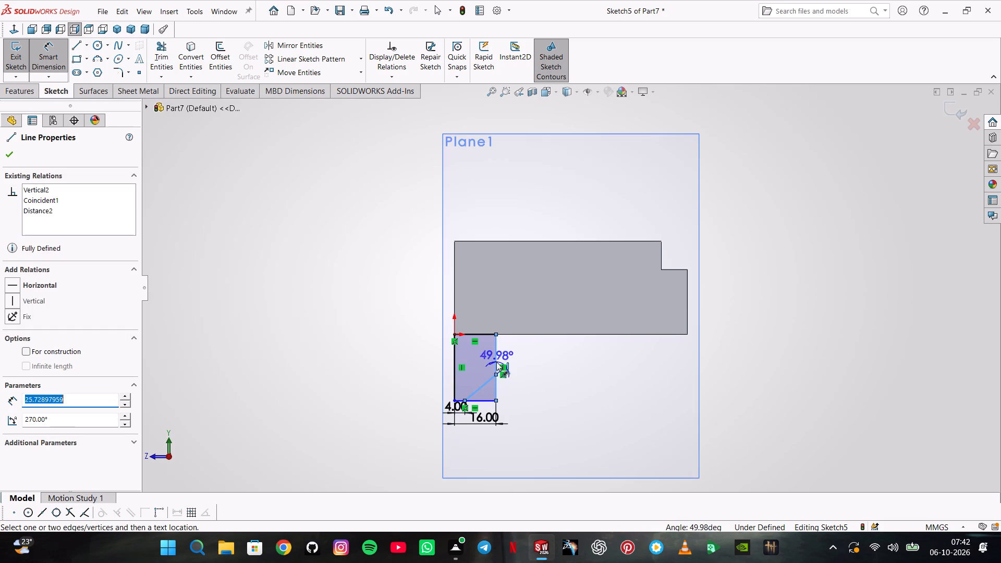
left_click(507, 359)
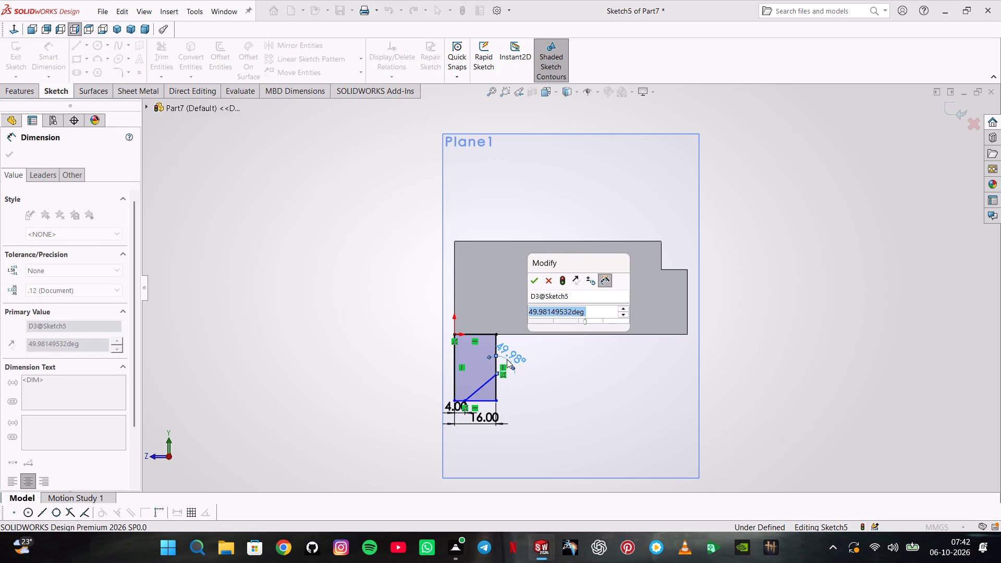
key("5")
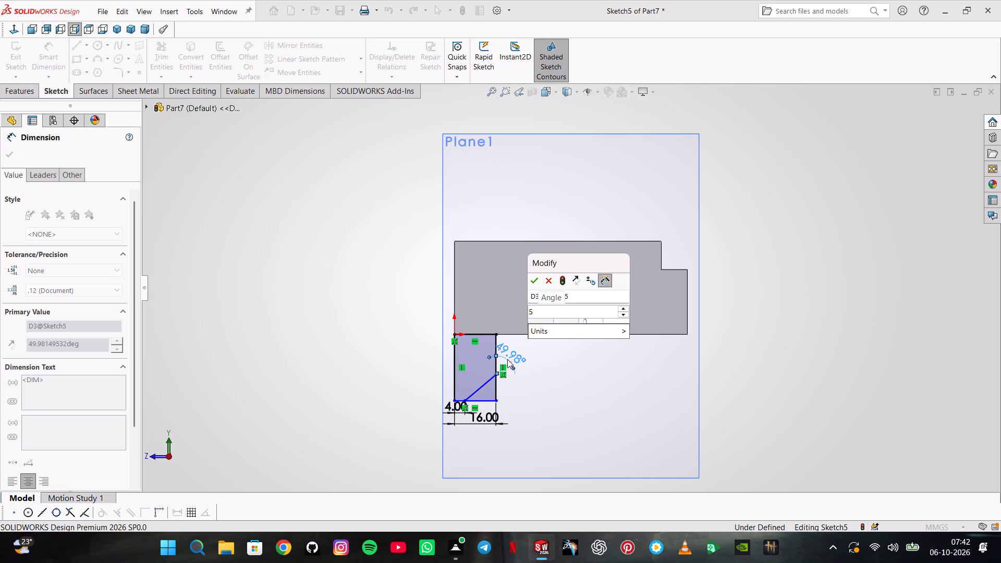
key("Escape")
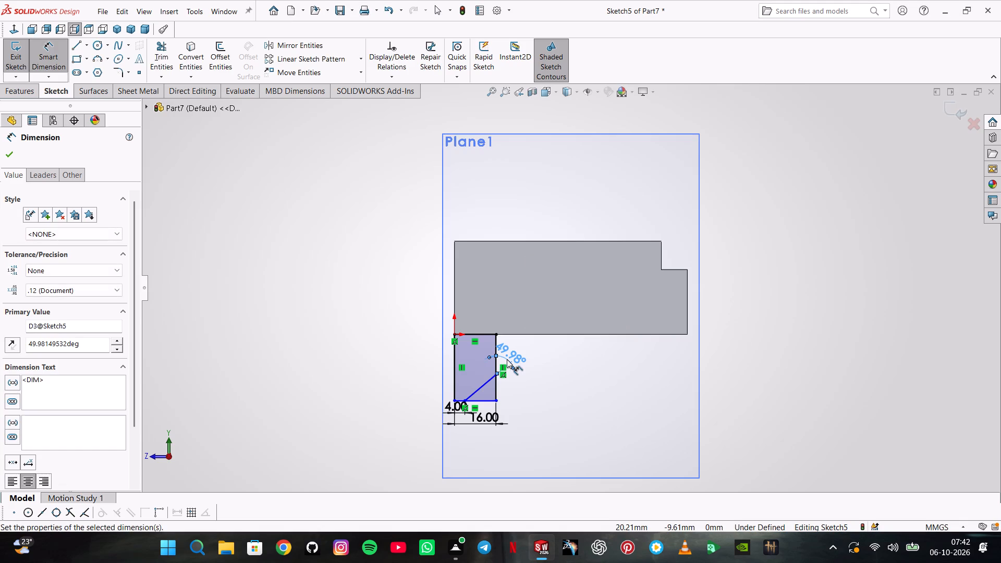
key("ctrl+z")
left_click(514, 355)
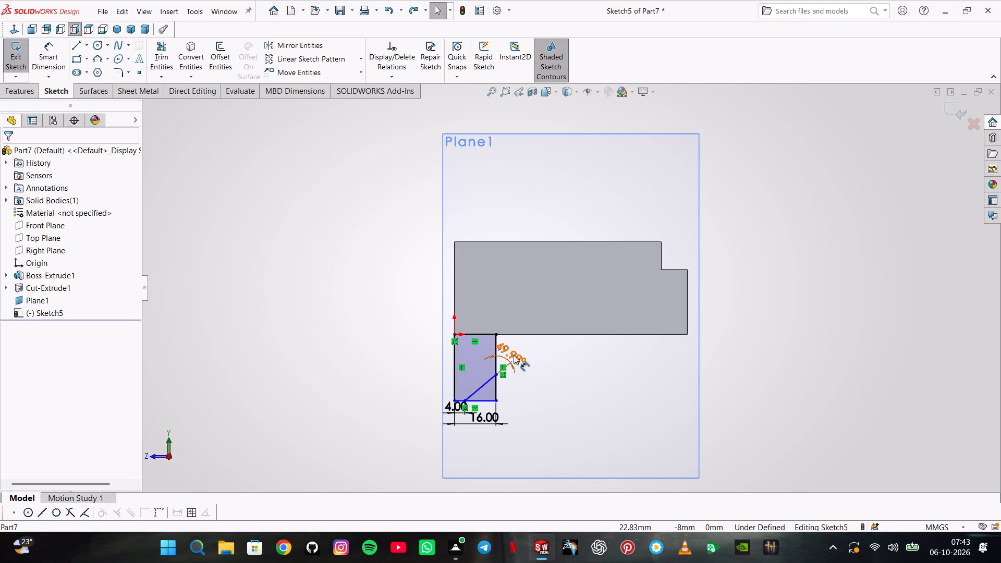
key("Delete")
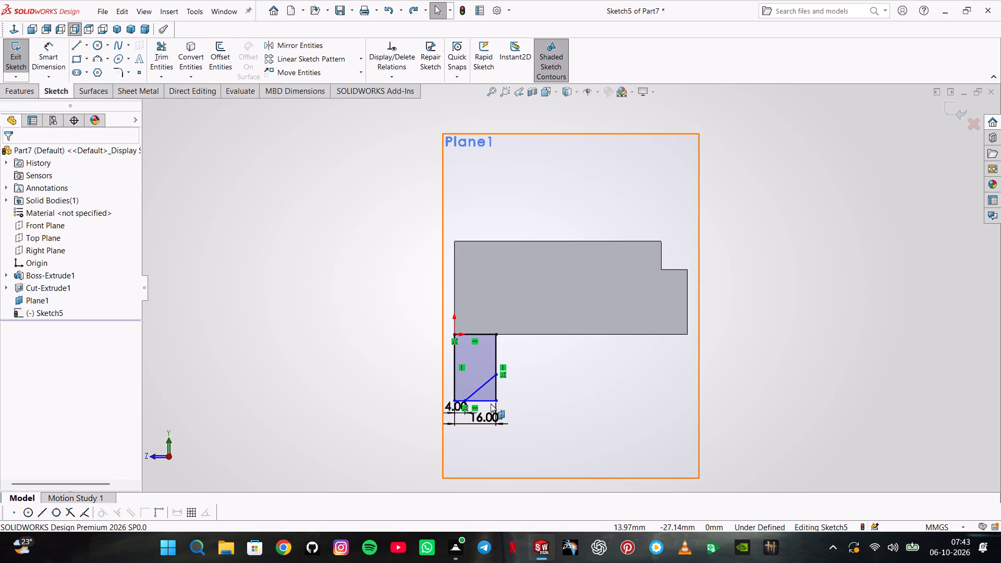
Dimension the angle between the diagonal line and the rectangle's bottom edge as 50 degrees.
left_click(491, 403)
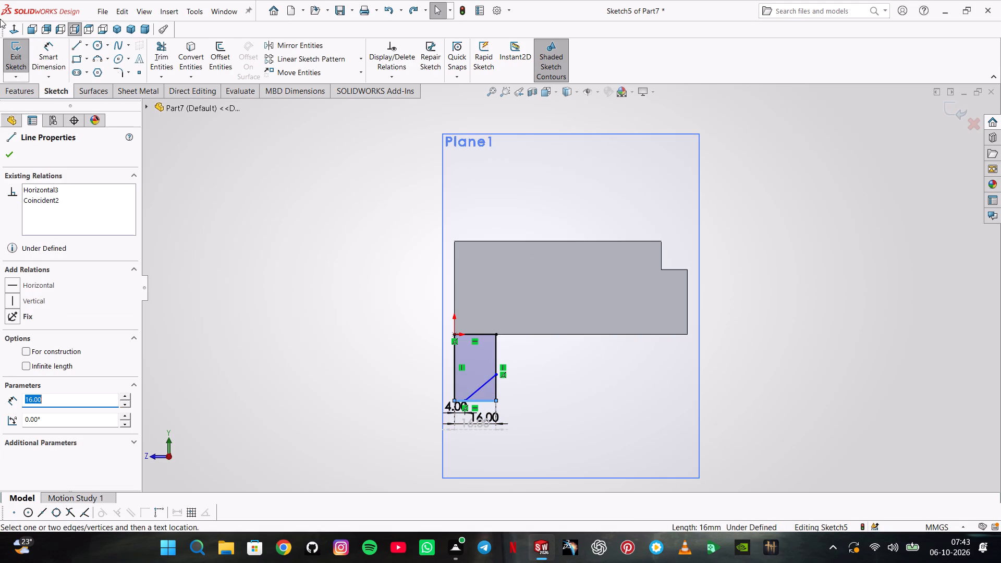
left_click(46, 52)
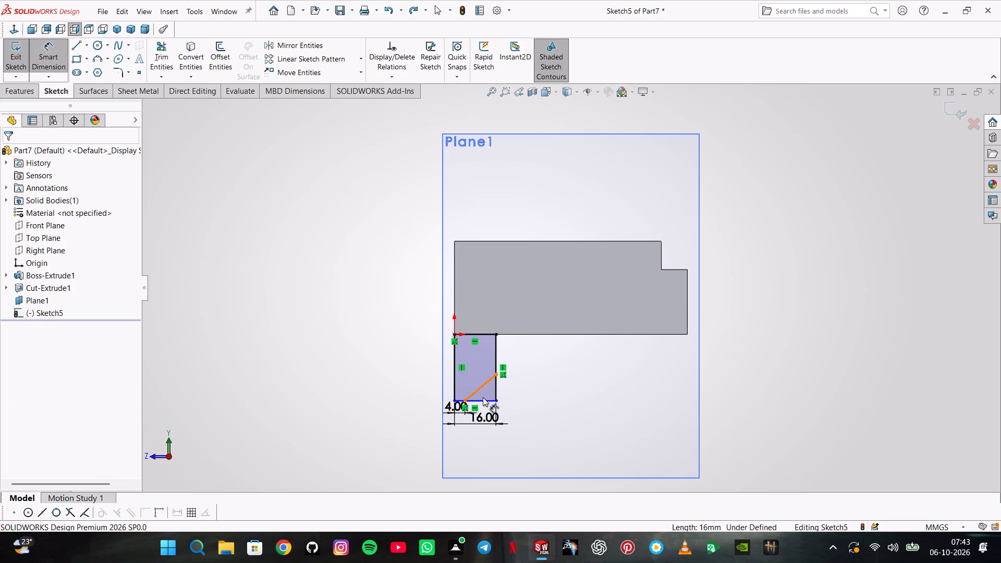
left_click(486, 400)
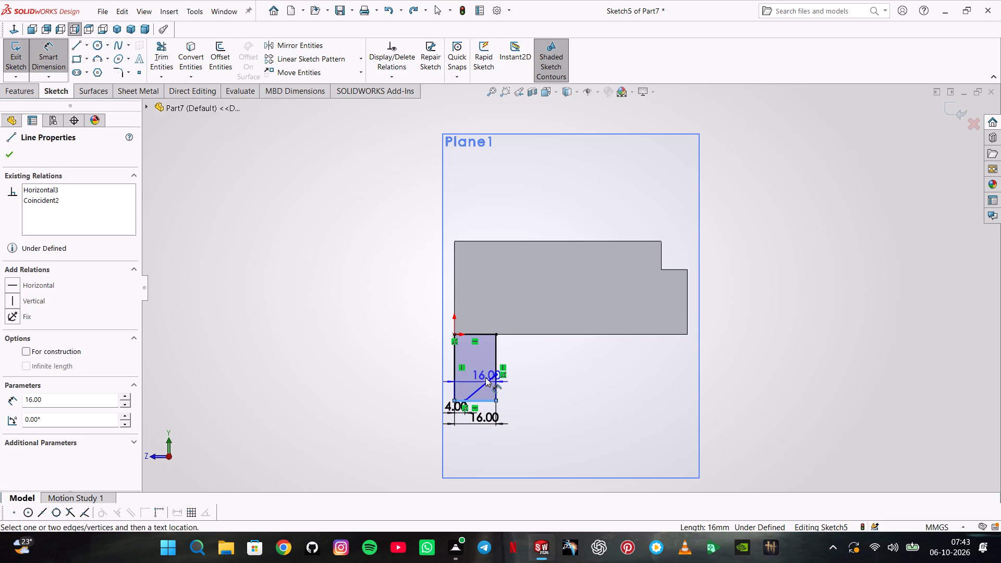
left_click(487, 381)
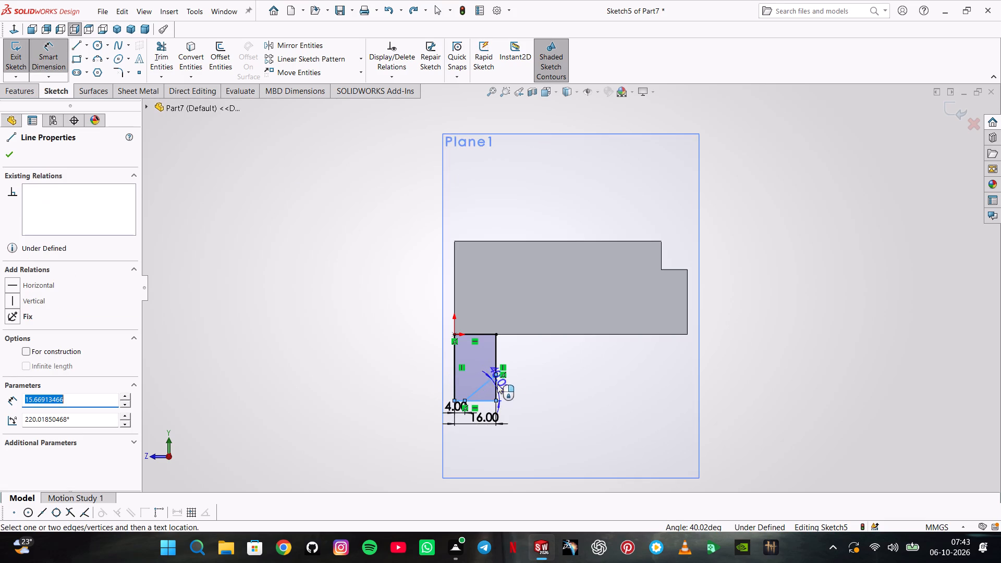
left_click(508, 388)
key("5")
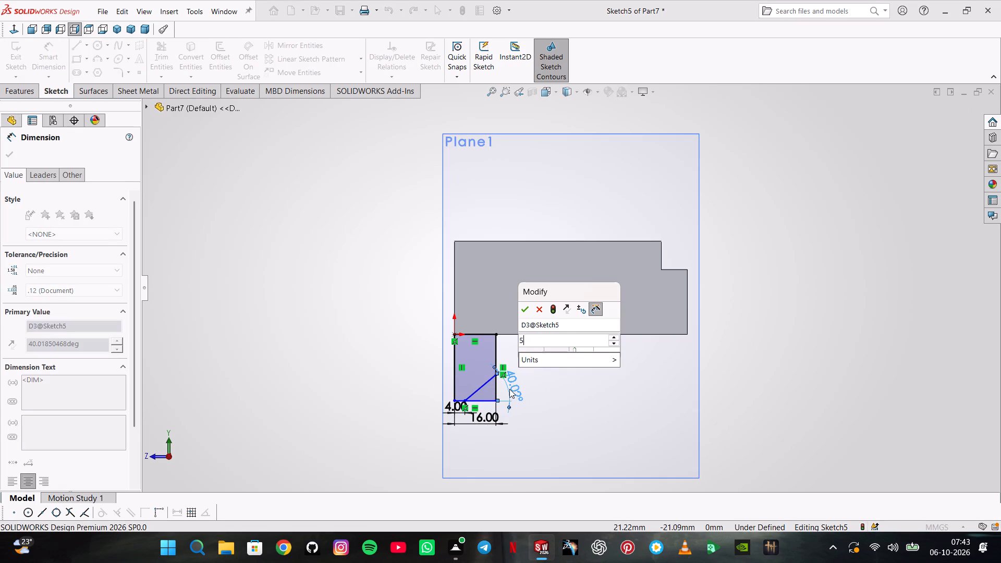
key("0")
key("Return")
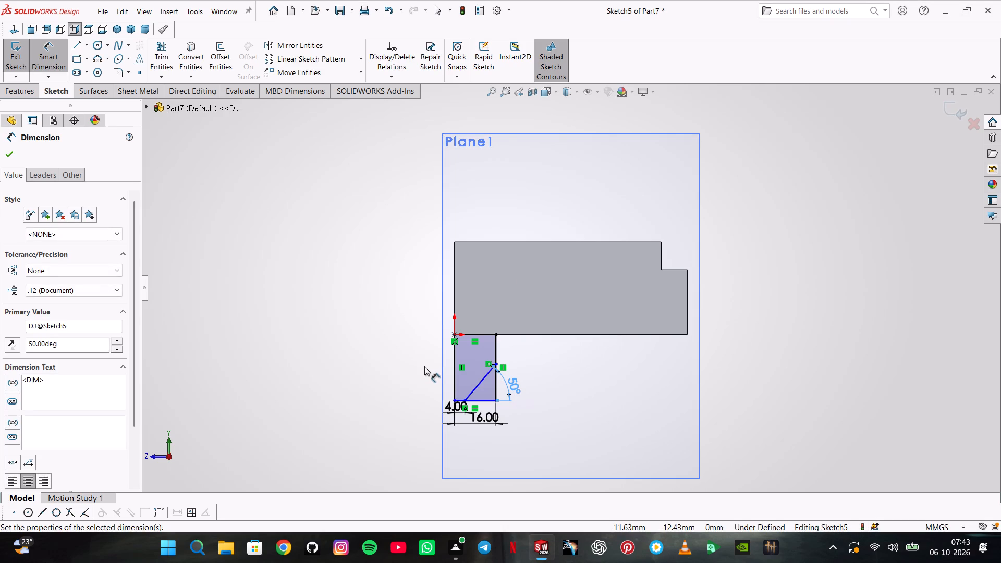
Dimension the rectangle's height between its top and bottom edges as 32 mm.
left_click(477, 333)
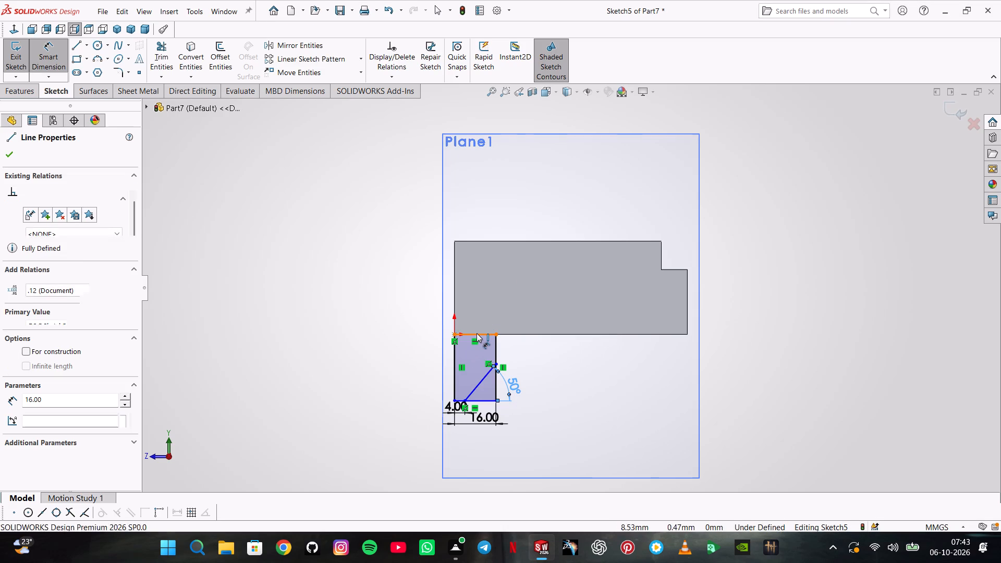
left_click(479, 402)
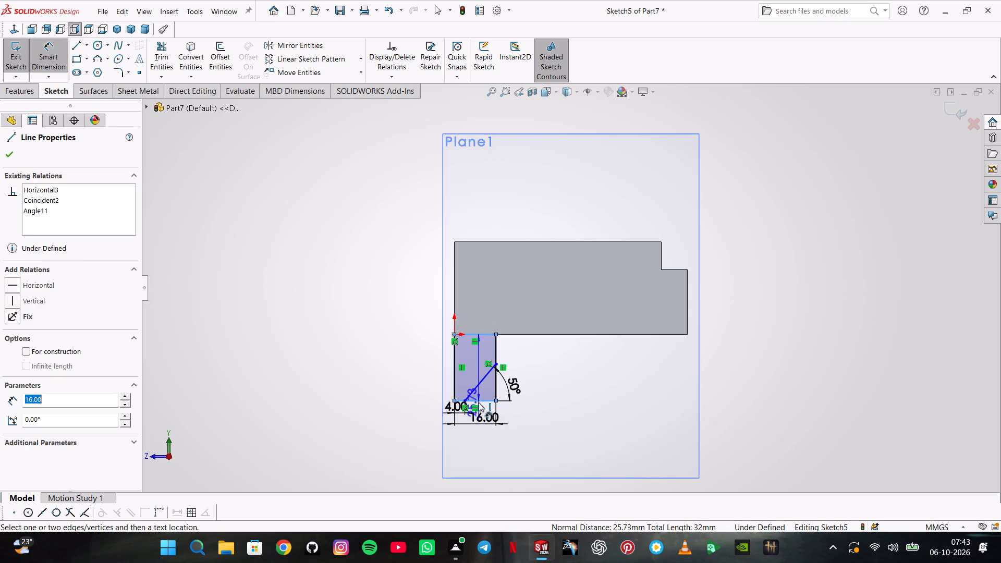
left_click(405, 360)
type("32")
key("Return")
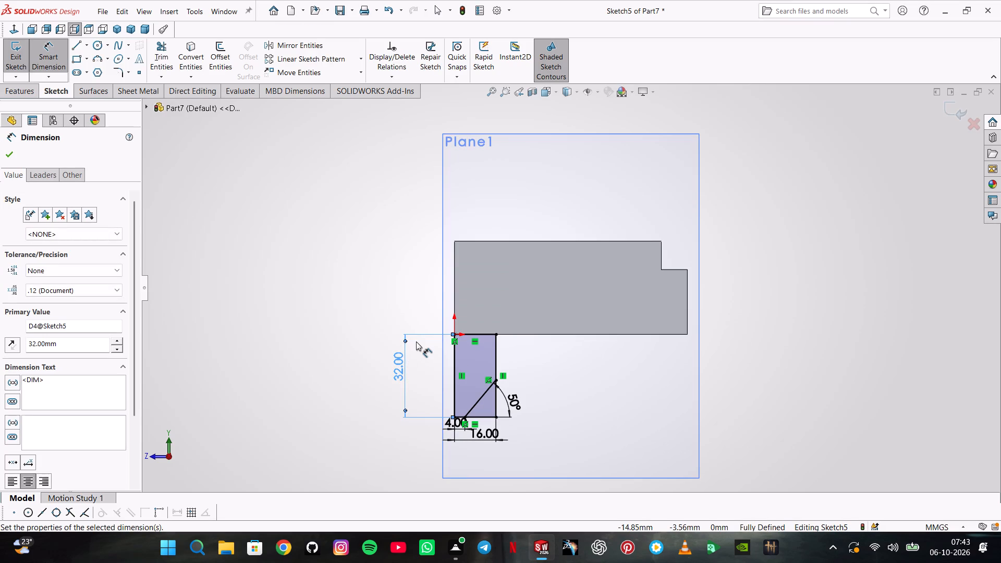
Trim away the vertical and bottom edge segments outside the diagonal line, leaving a rectangle with one cut corner.
left_click(167, 55)
left_click(496, 399)
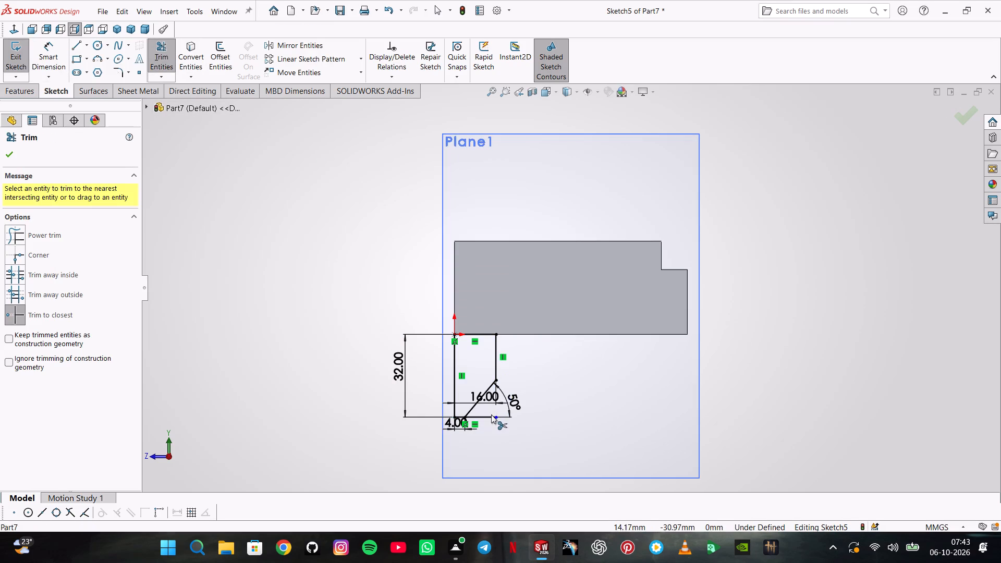
left_click(491, 415)
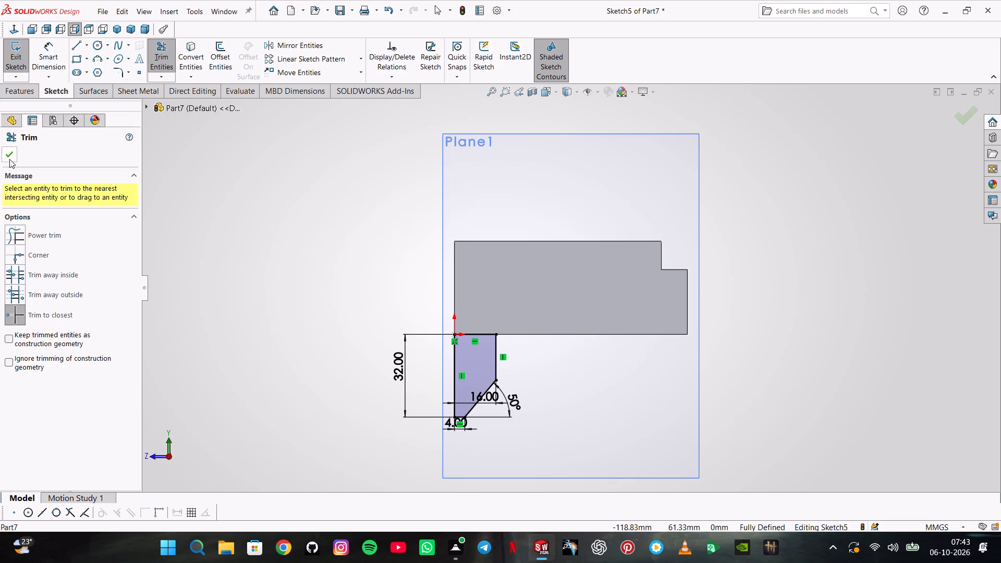
left_click(6, 157)
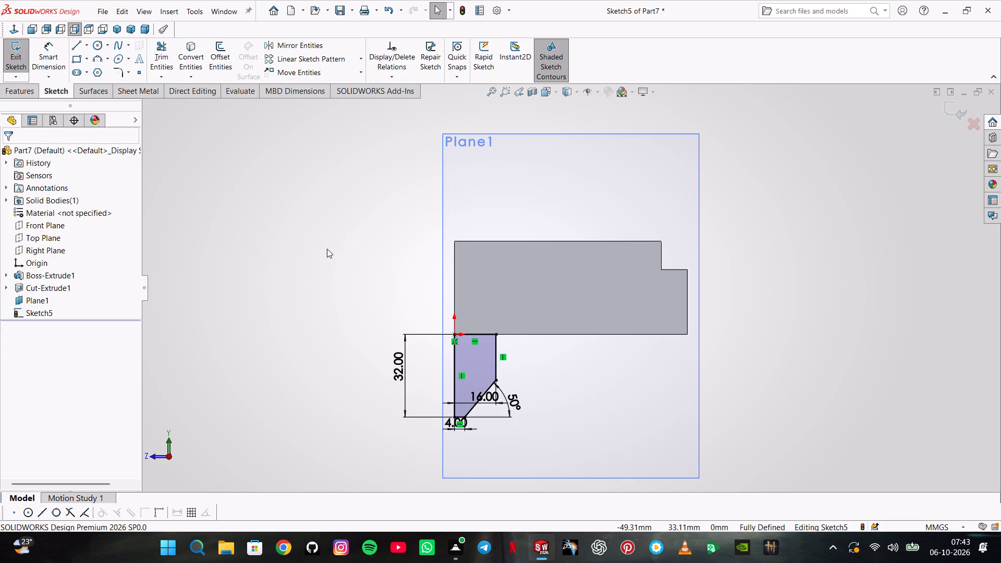
Move the 16 mm and 4 mm dimensions further below the profile and the 50-degree dimension outward, clear of the geometry.
left_click_drag(494, 396, 494, 396)
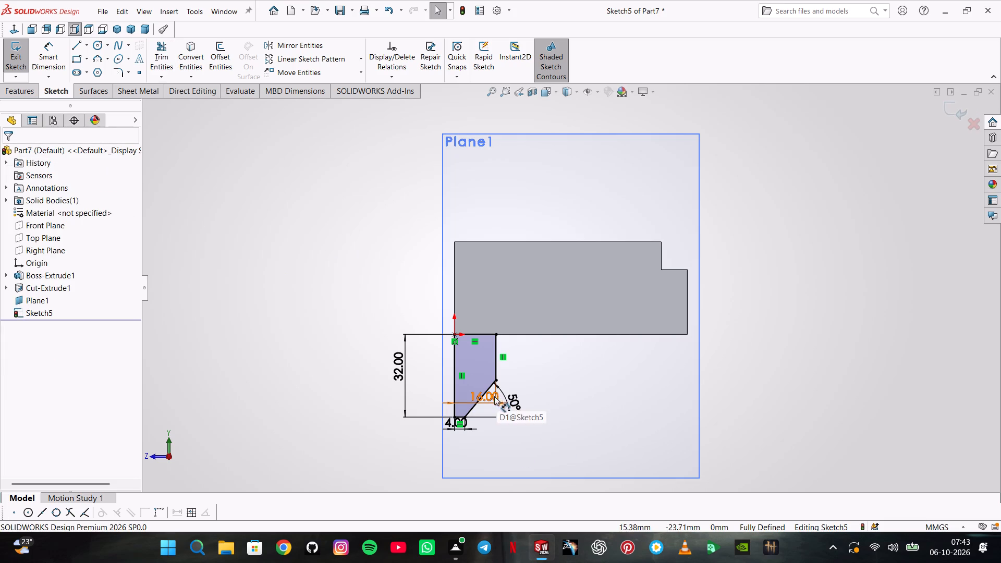
left_click_drag(494, 396, 492, 473)
left_click_drag(463, 425, 467, 433)
left_click_drag(469, 431, 479, 466)
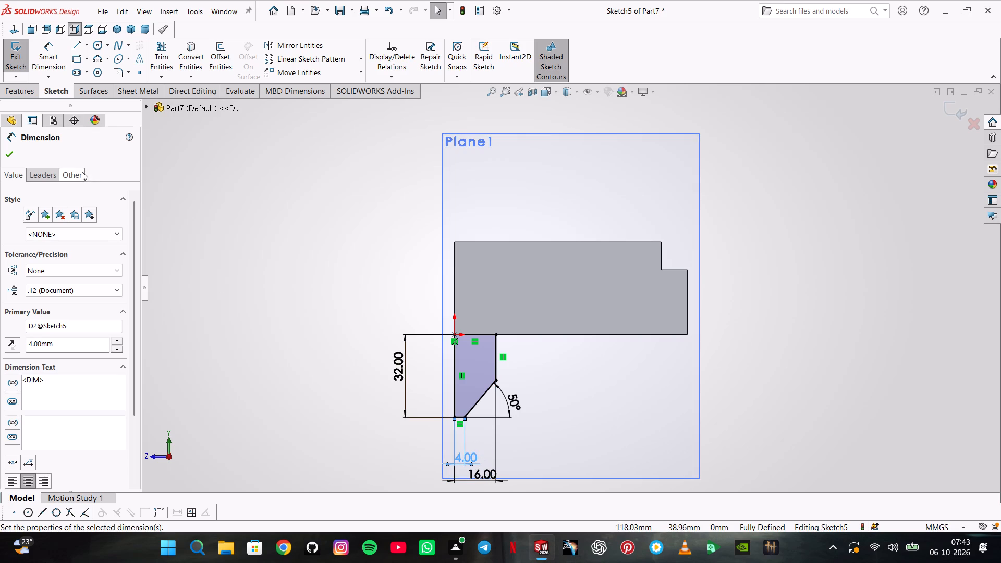
left_click_drag(516, 415, 553, 398)
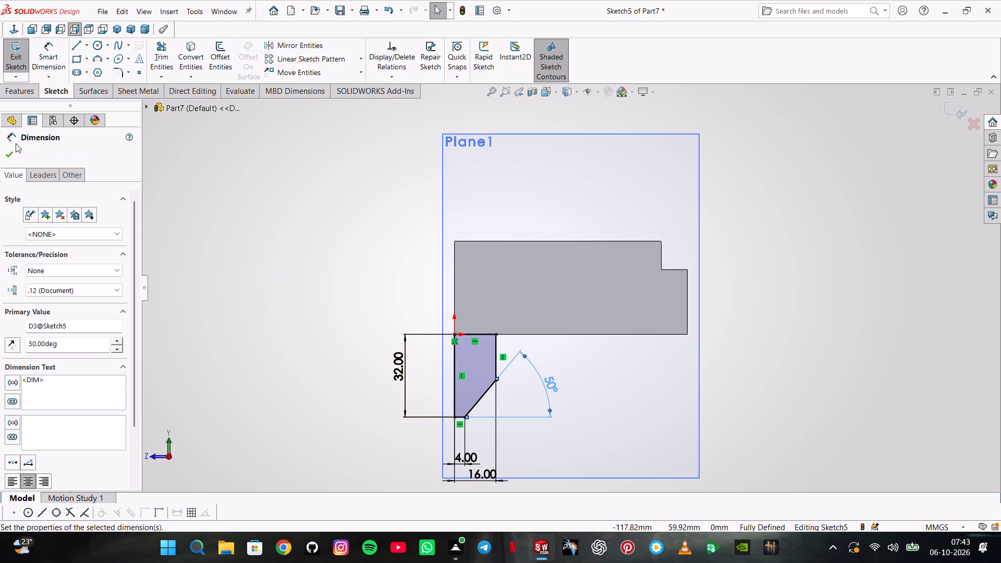
left_click(11, 163)
Extrude the cut-corner profile as a blind boss 125 mm deep, with the direction reversed towards the block.
left_click(11, 85)
left_click(50, 60)
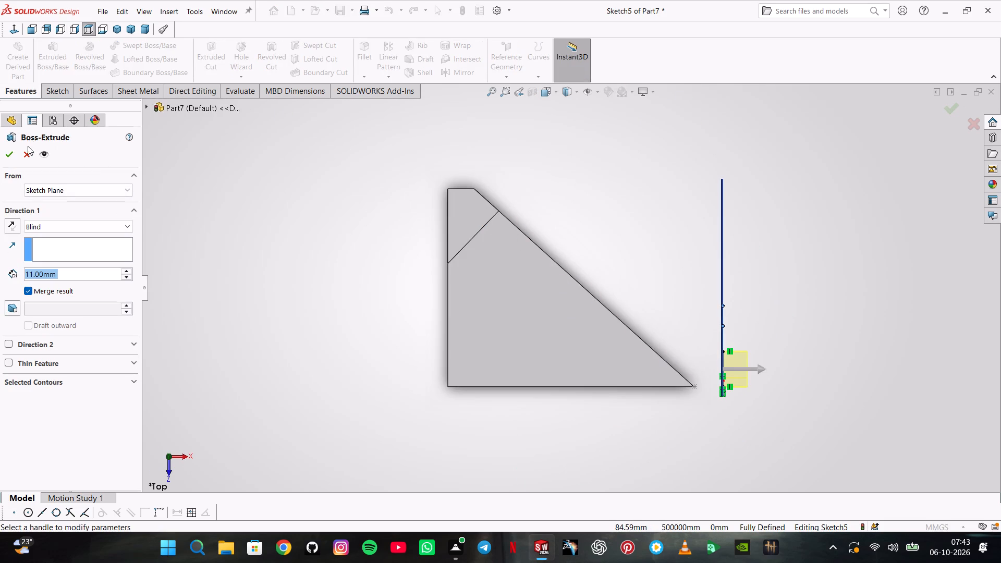
left_click(13, 229)
double_click(67, 276)
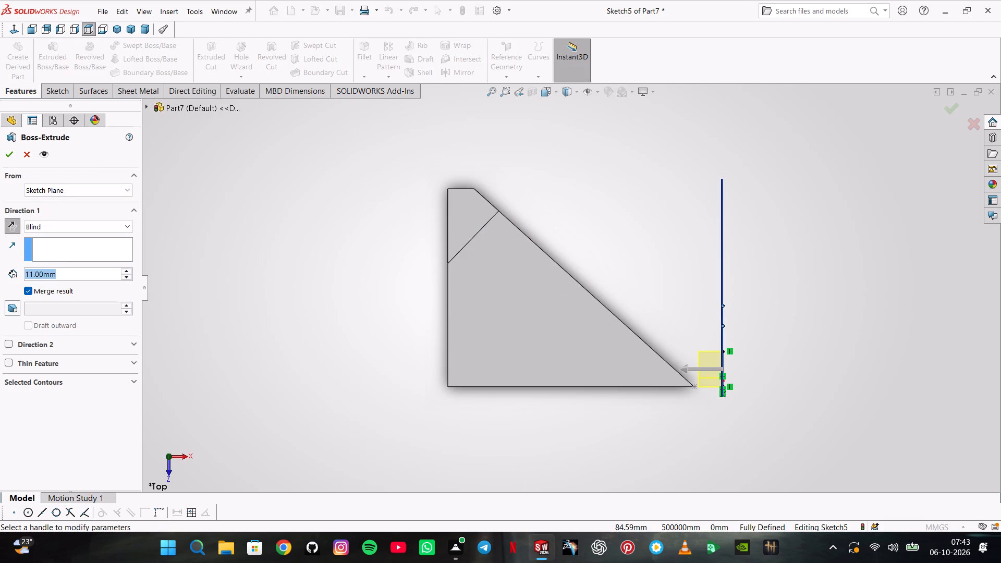
type("125")
key("Return")
key("Return")
left_click(380, 341)
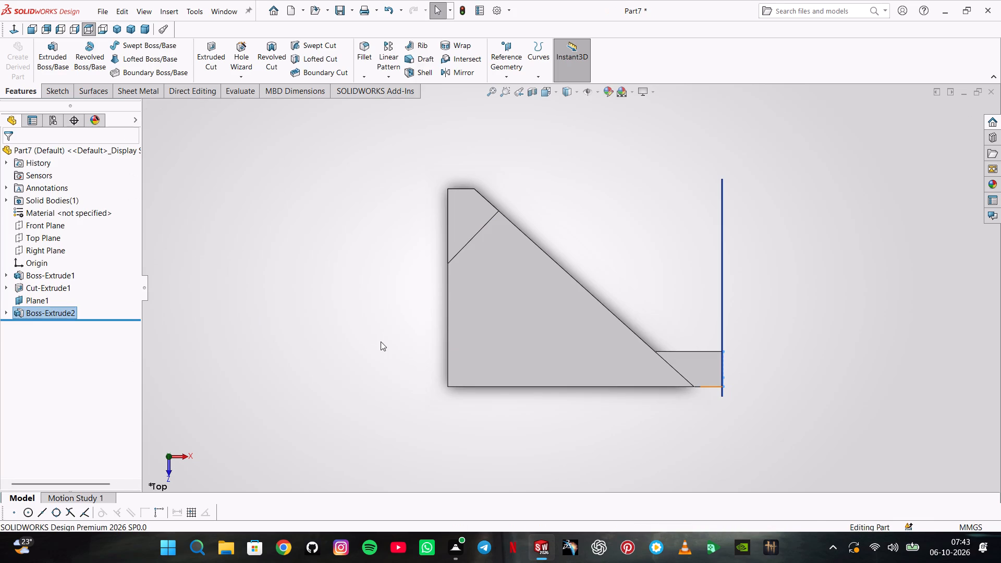
Examine the extruded bar and how it meets the stepped block from several angles.
middle_click_drag(382, 346, 482, 401)
scroll(584, 366, "down", 8)
middle_click_drag(546, 374, 545, 375)
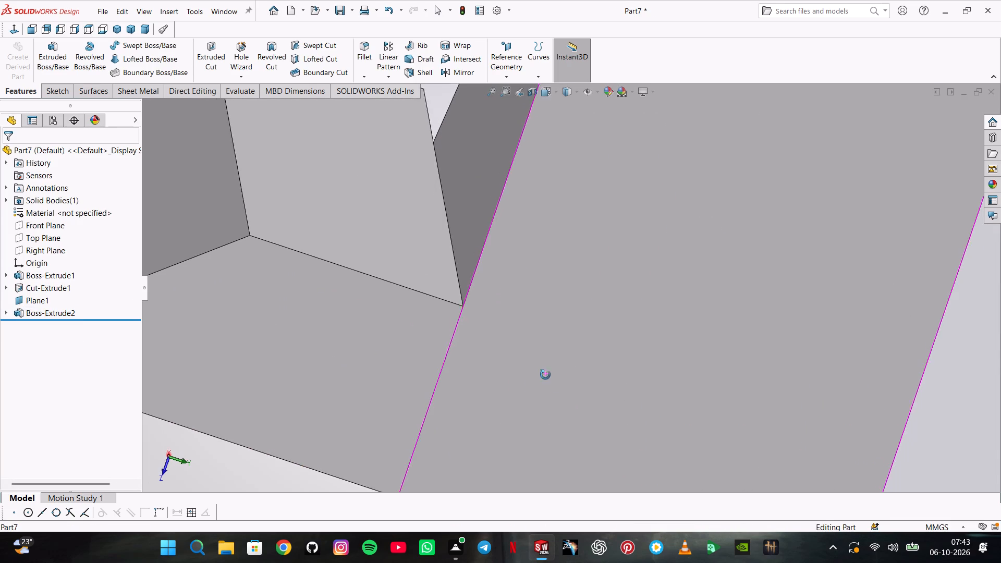
middle_click_drag(545, 375, 628, 419)
scroll(598, 391, "up", 6)
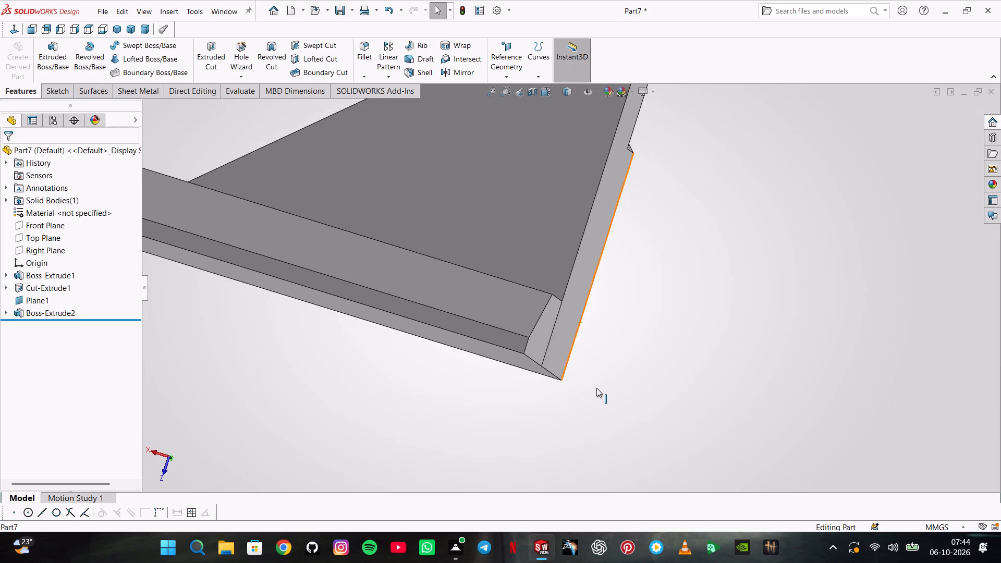
scroll(566, 370, "up", 1)
scroll(530, 312, "down", 7)
scroll(696, 376, "down", 5)
scroll(469, 304, "down", 9)
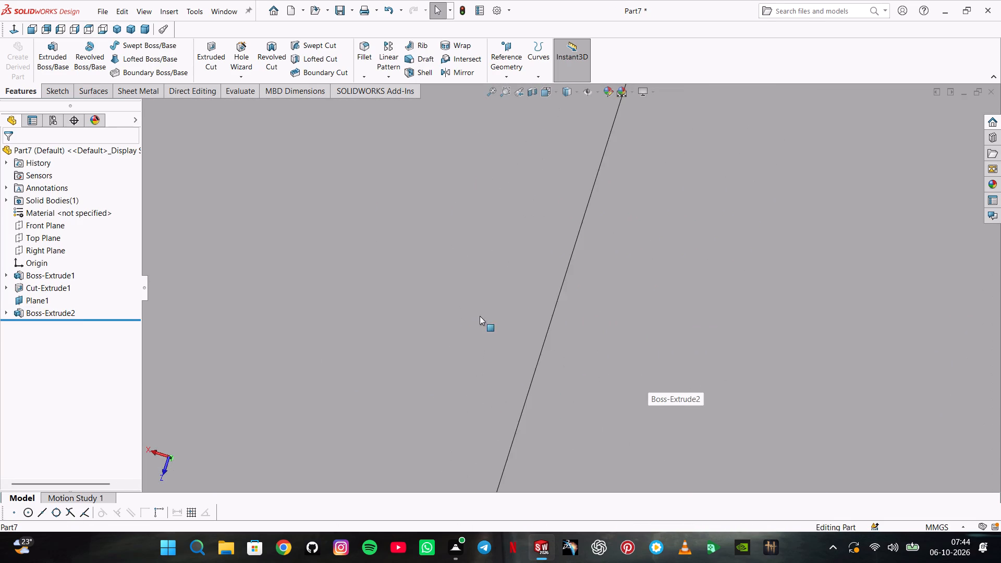
scroll(480, 316, "down", 1)
scroll(556, 311, "down", 18)
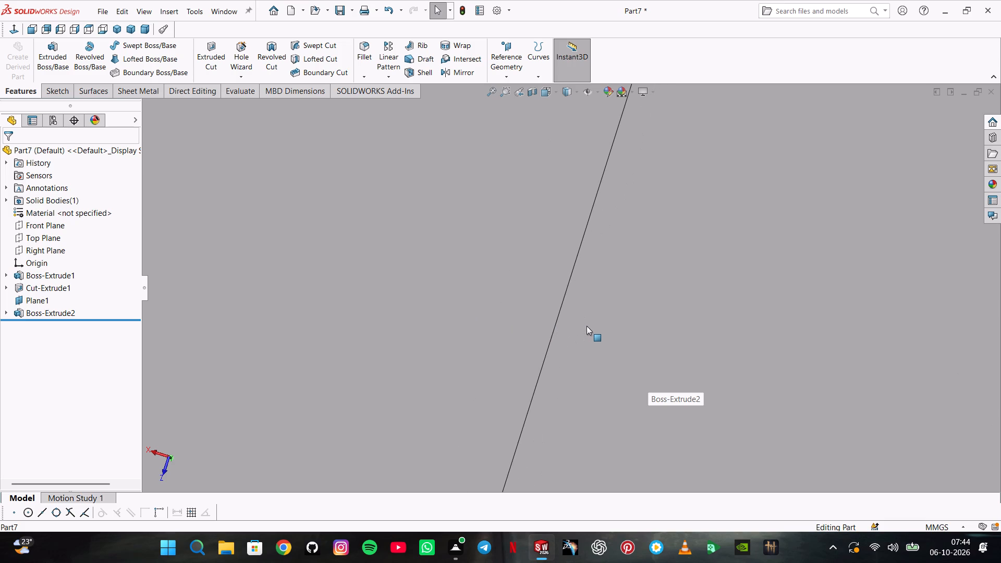
scroll(587, 326, "up", 15)
scroll(589, 324, "down", 1)
scroll(589, 324, "up", 20)
scroll(589, 324, "up", 6)
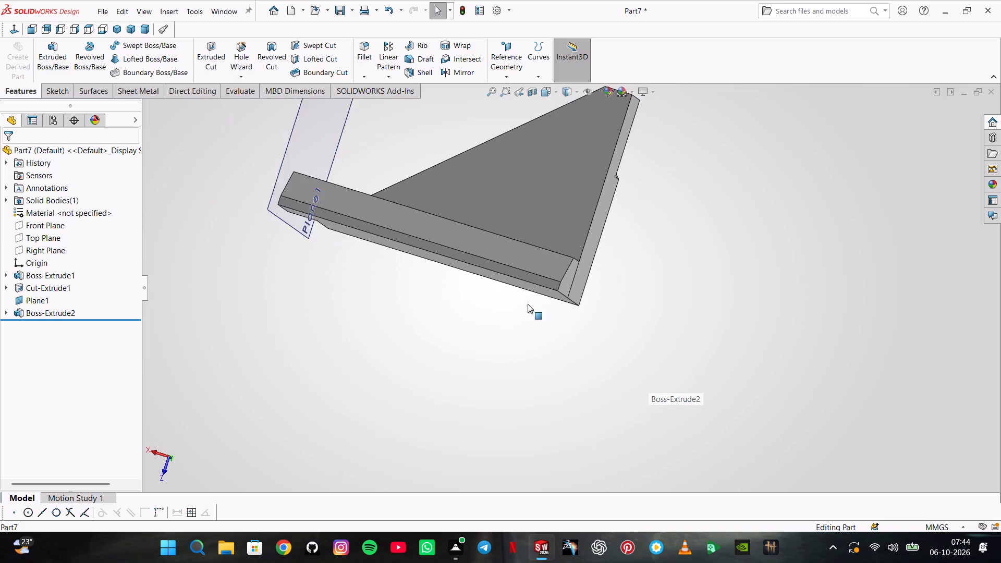
scroll(528, 304, "up", 3)
middle_click_drag(501, 279, 601, 333)
scroll(581, 273, "up", 1)
scroll(557, 248, "down", 3)
scroll(557, 248, "up", 1)
scroll(557, 248, "down", 1)
middle_click_drag(557, 250, 570, 322)
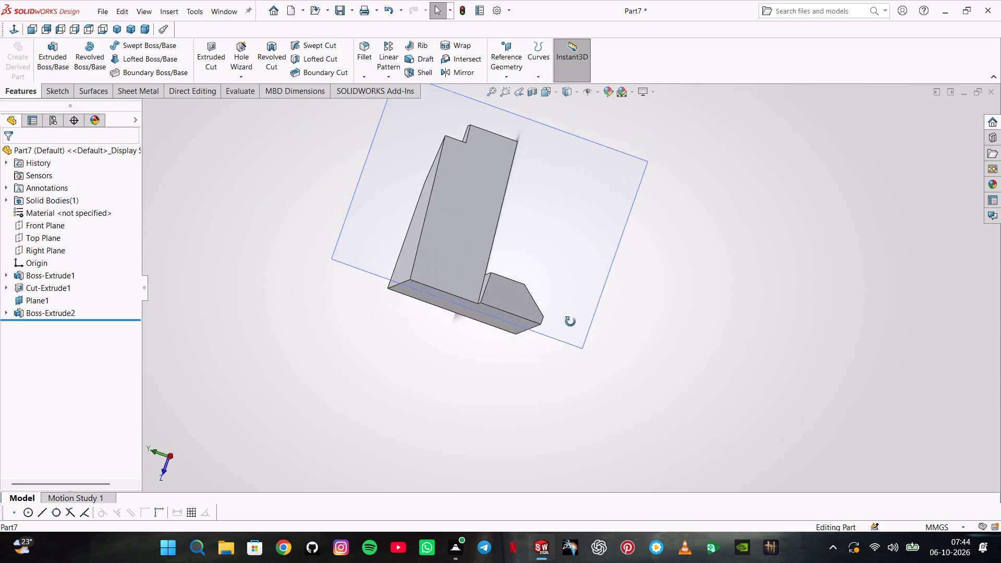
middle_click_drag(570, 322, 543, 382)
scroll(556, 382, "up", 1)
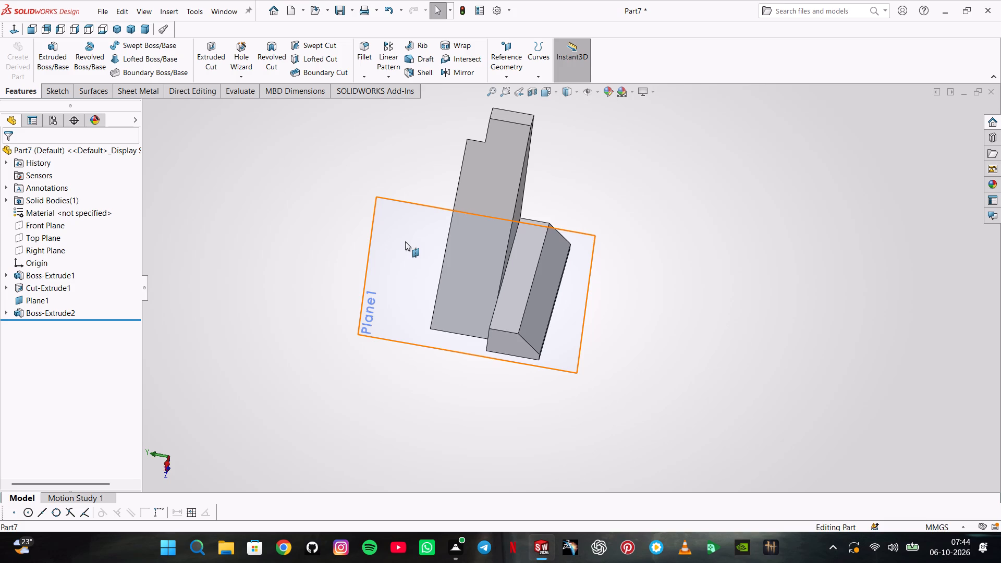
Hide the offset plane Plane1.
left_click(405, 241)
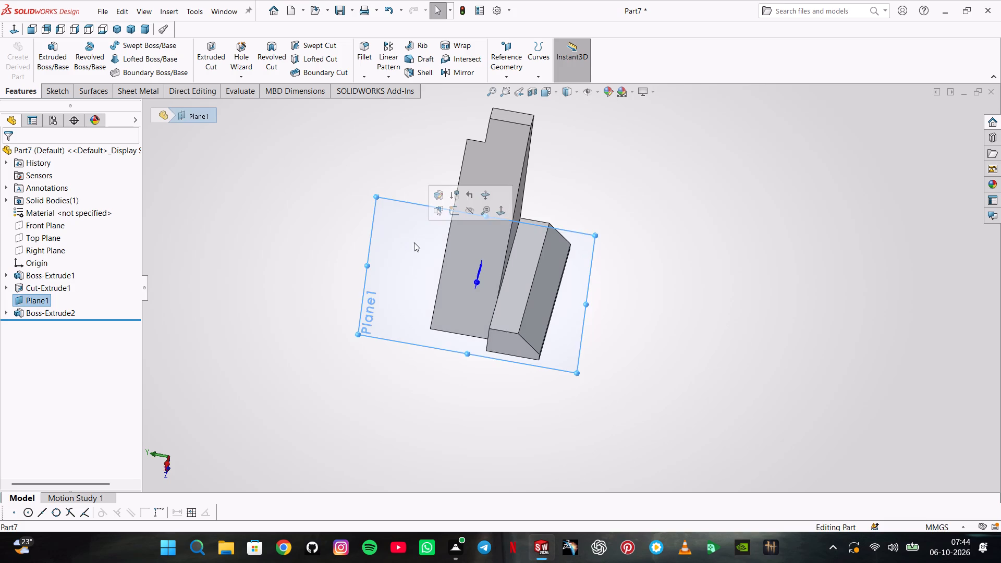
left_click(462, 211)
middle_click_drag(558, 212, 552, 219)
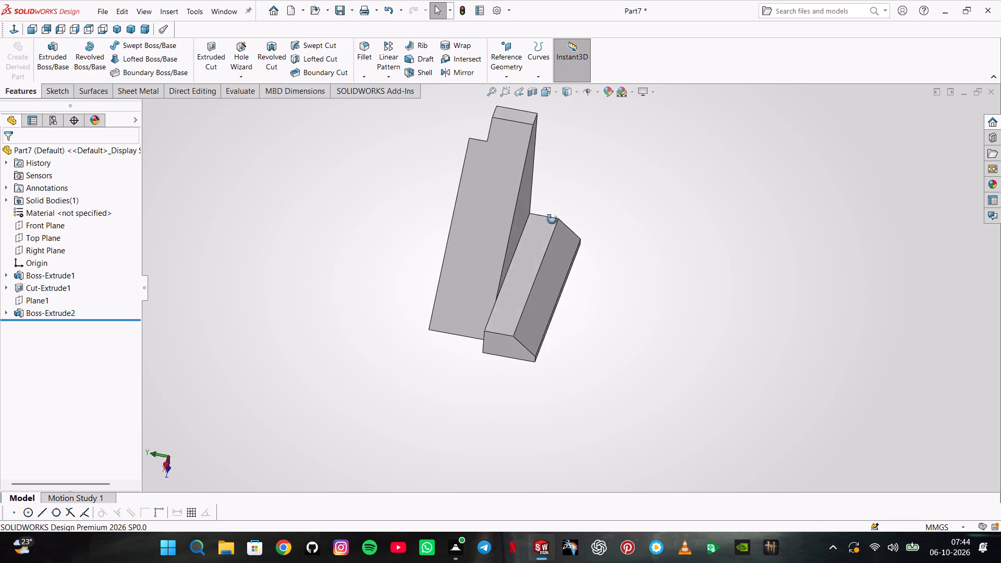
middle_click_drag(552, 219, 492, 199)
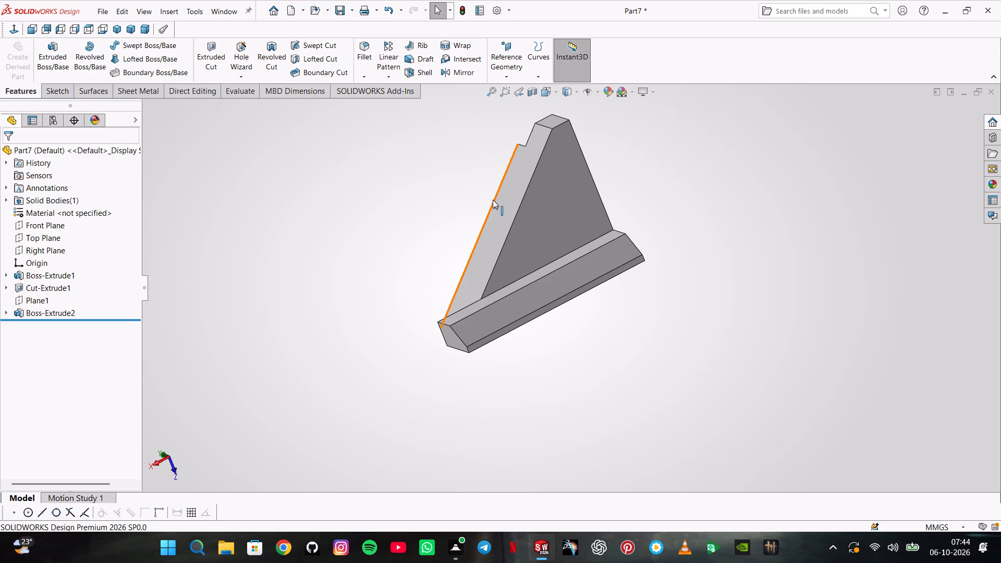
Sketch a 12 mm diameter circle on the block's long stepped side face.
left_click(503, 210)
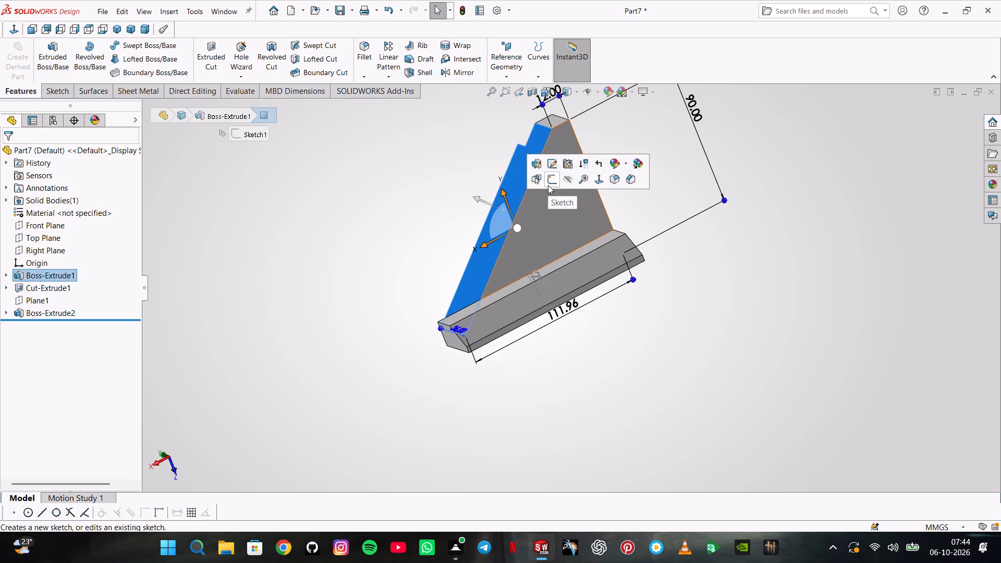
left_click(548, 185)
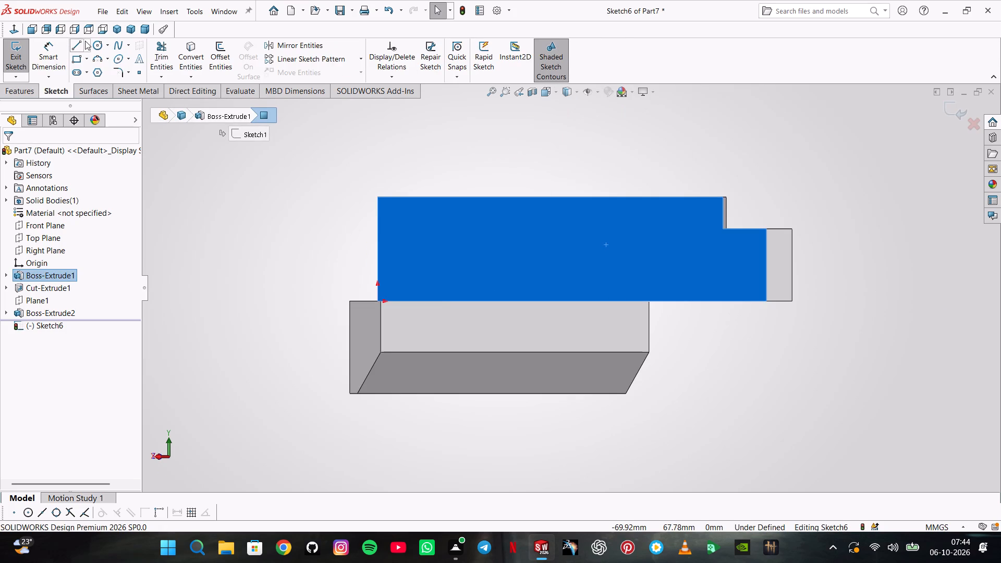
left_click(95, 46)
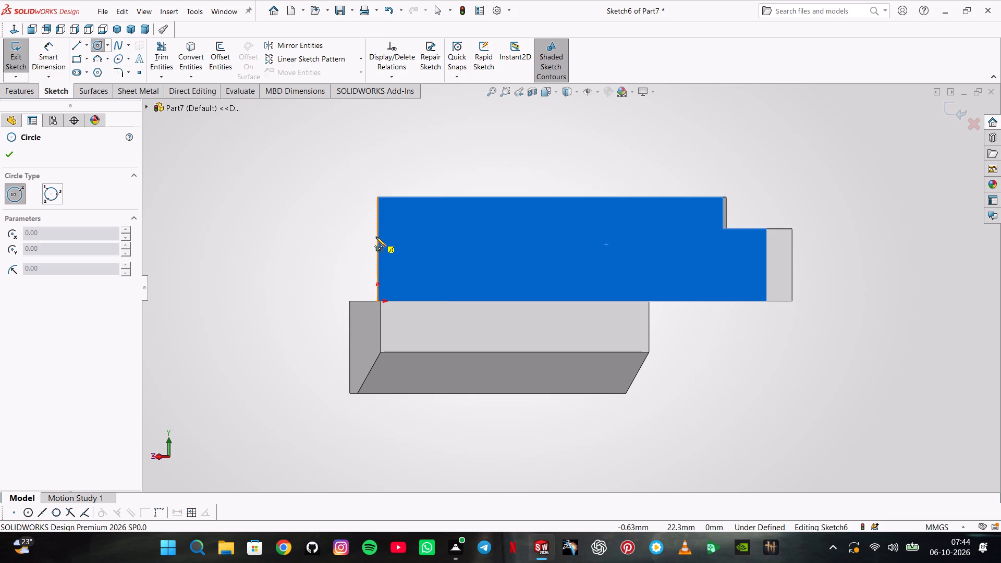
left_click(578, 251)
left_click(581, 242)
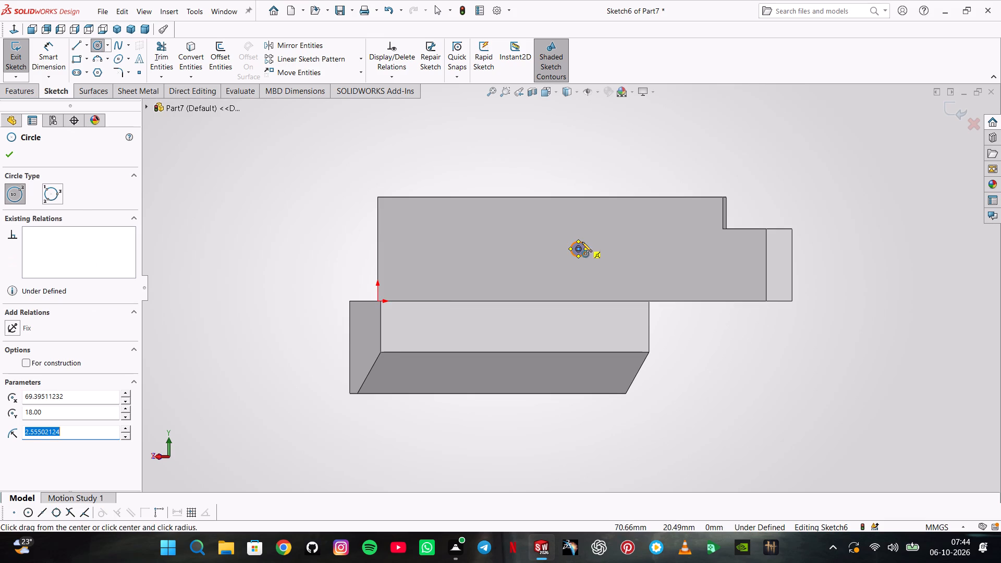
left_click_drag(43, 52, 55, 54)
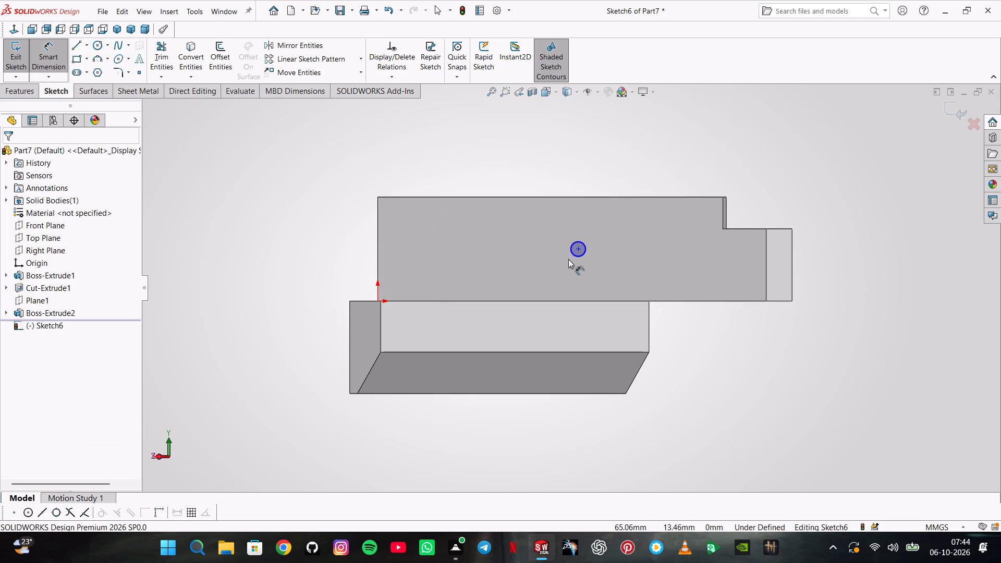
left_click(581, 241)
left_click(571, 157)
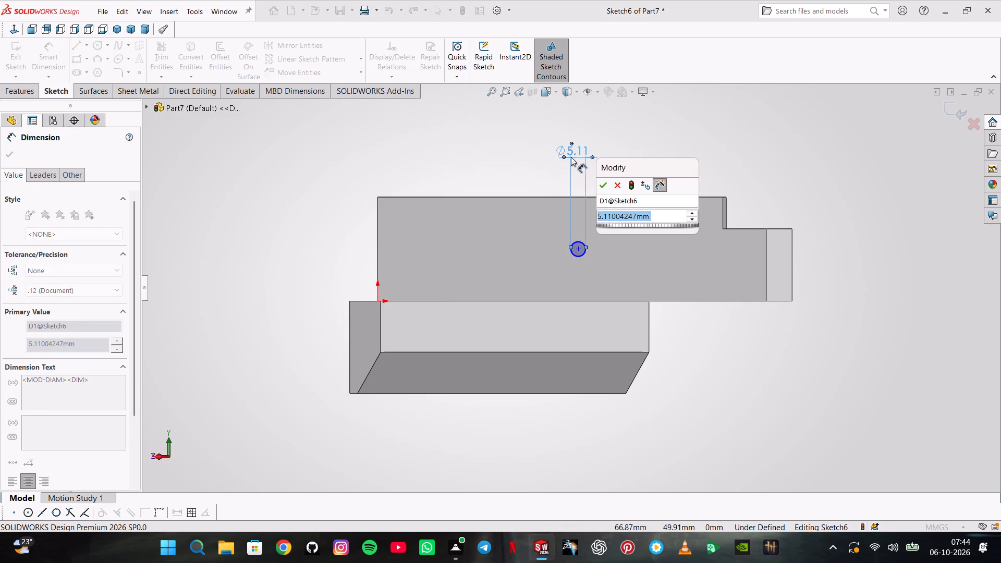
type("12")
key("Return")
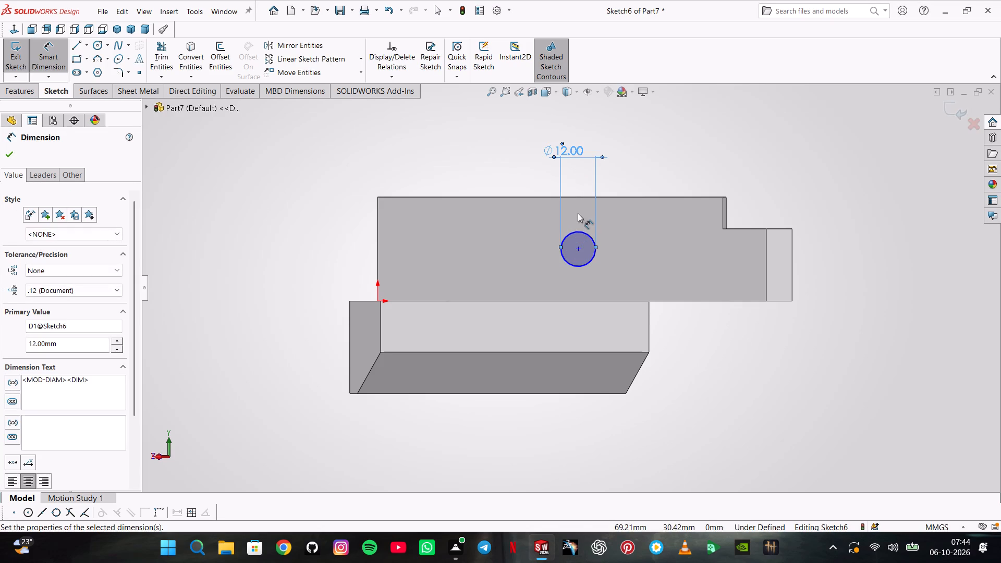
Position the circle's centre 67 mm from the face's full-height end edge opposite the step and 17 mm from its lower long edge.
left_click(579, 251)
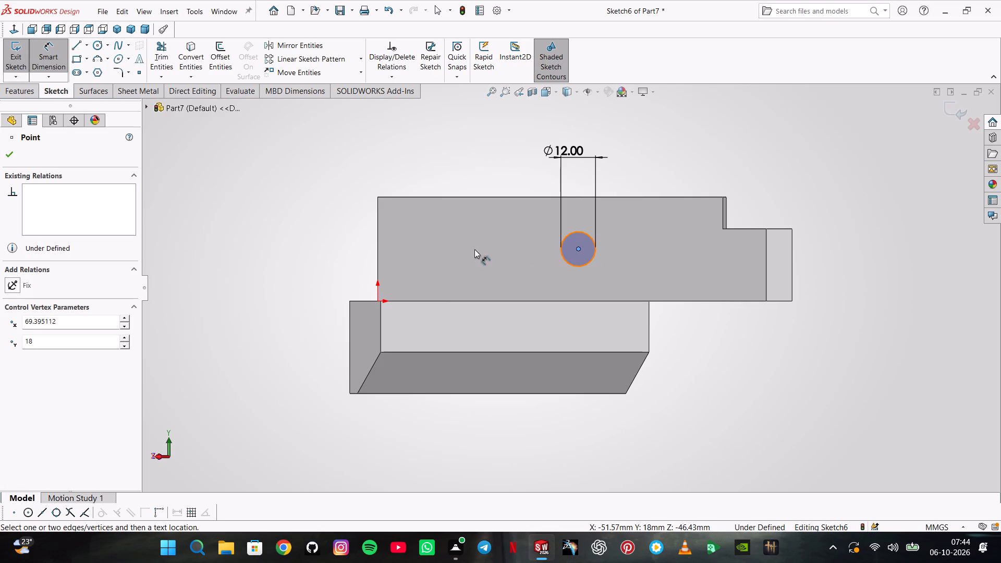
left_click(375, 246)
left_click(376, 246)
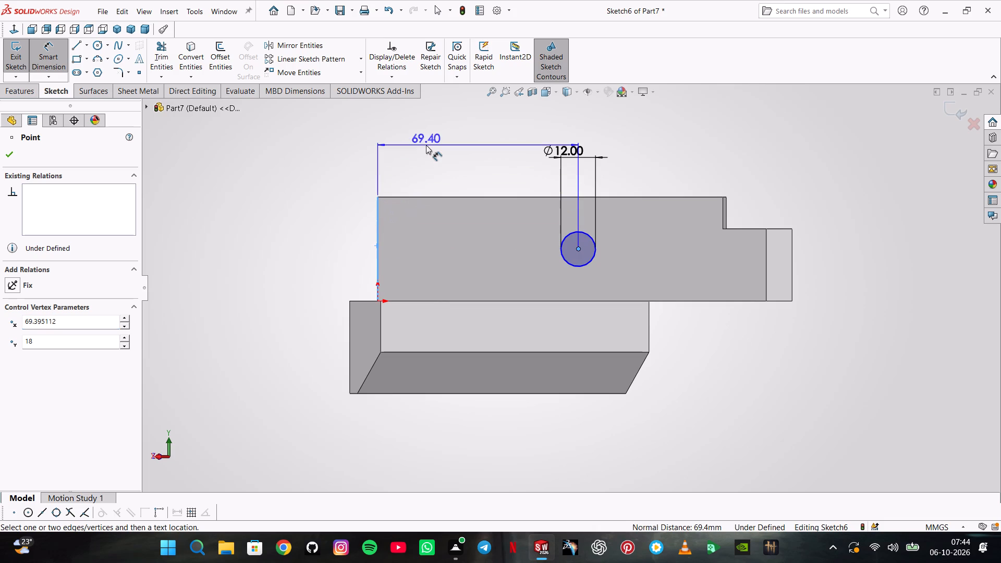
left_click(426, 145)
type("67")
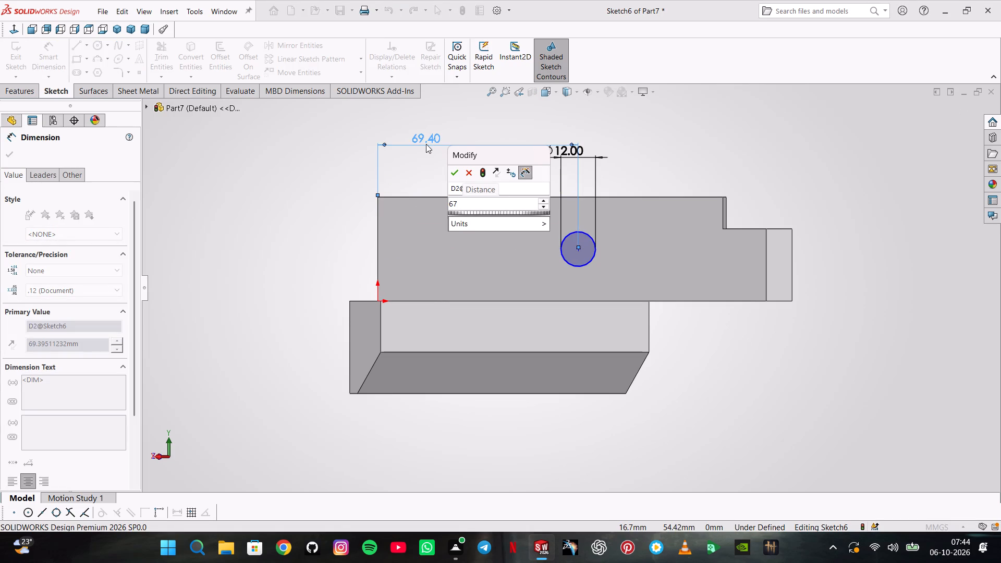
key("Return")
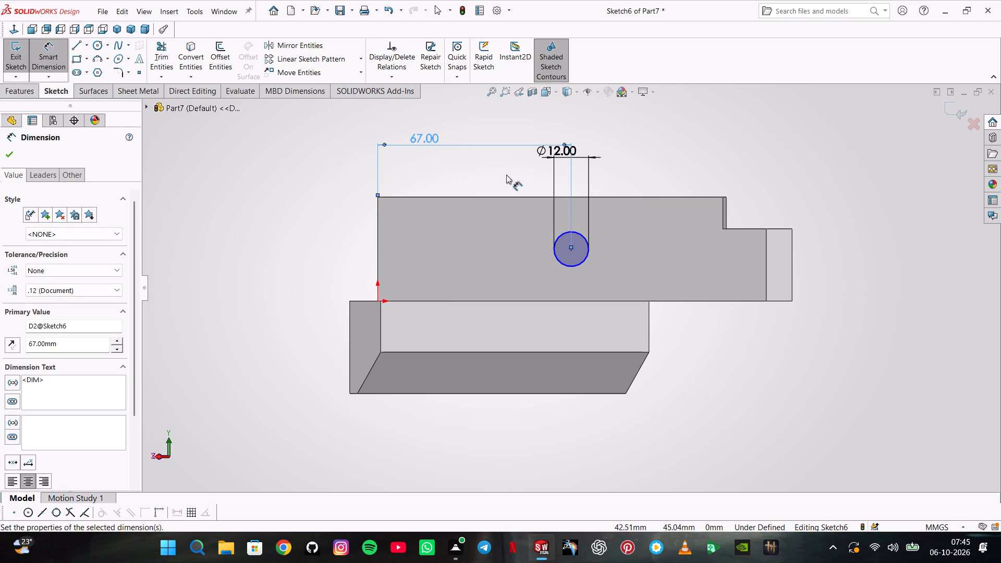
left_click(607, 301)
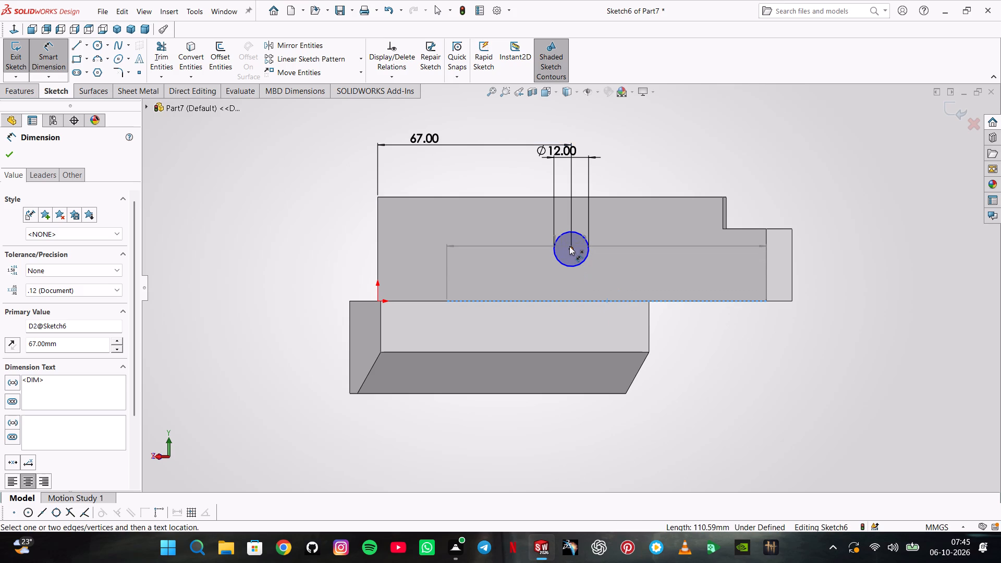
left_click(569, 246)
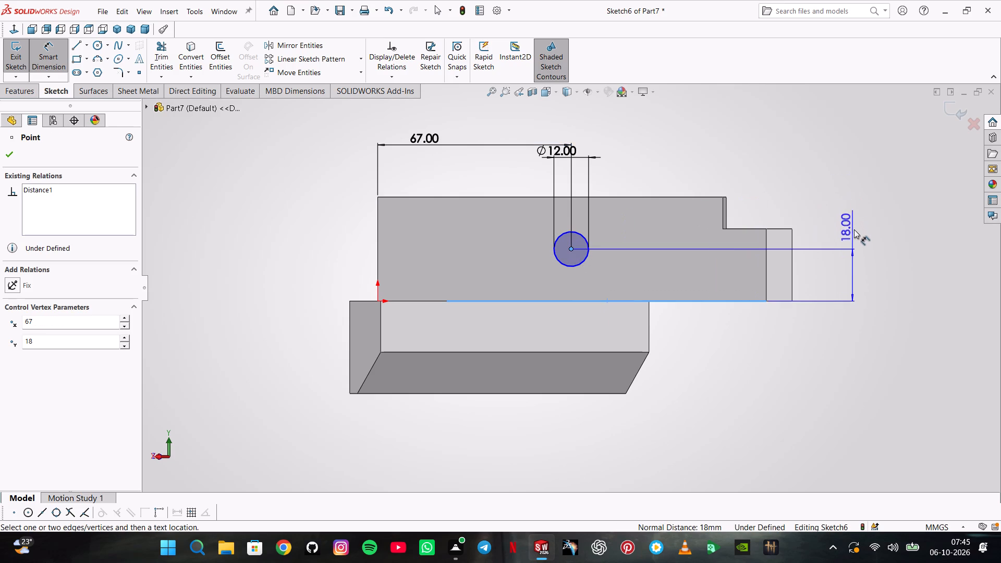
left_click(860, 270)
type("17")
key("Return")
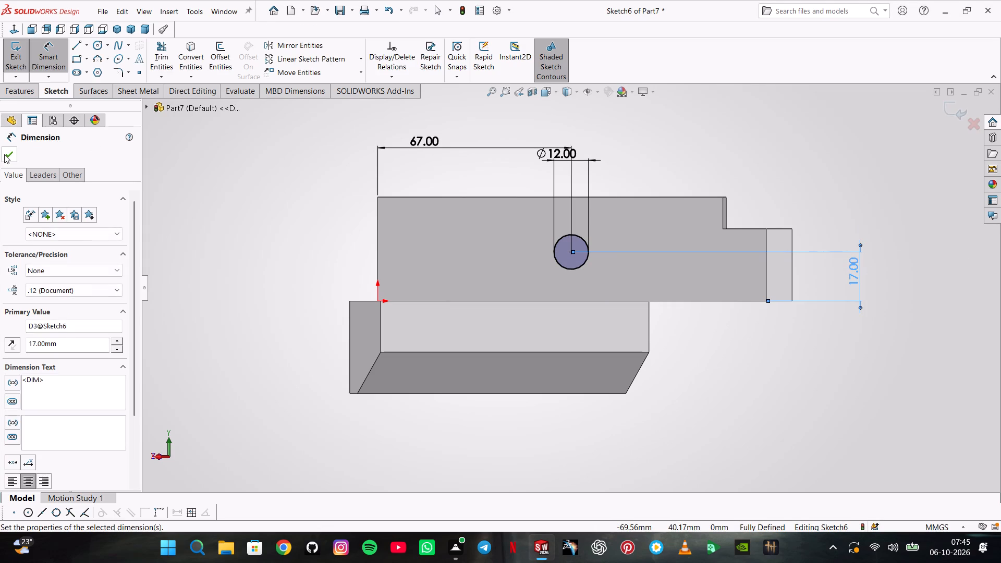
left_click(4, 154)
Cut the 12 mm circle into the block as a blind extruded cut 11 mm deep.
left_click(13, 87)
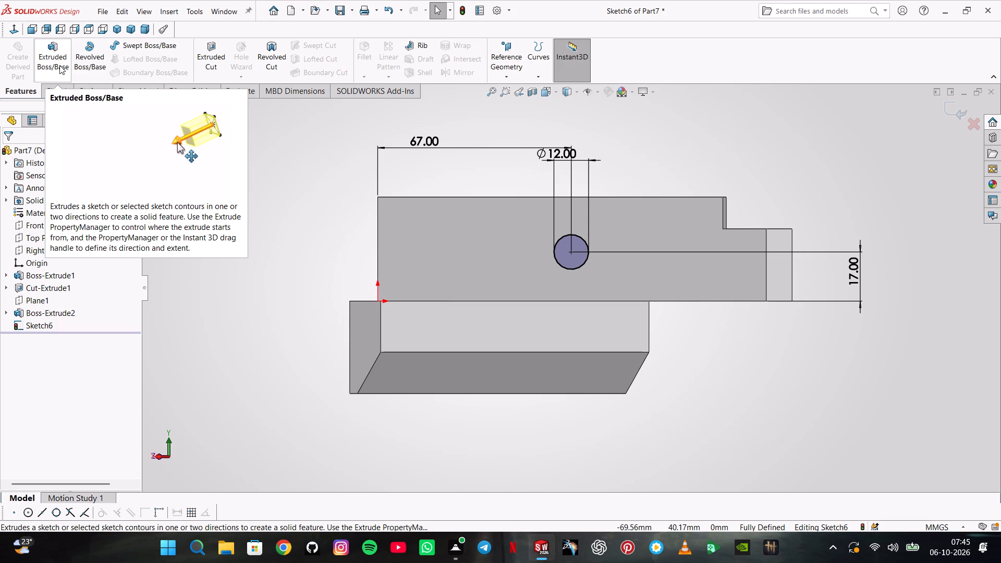
left_click(201, 68)
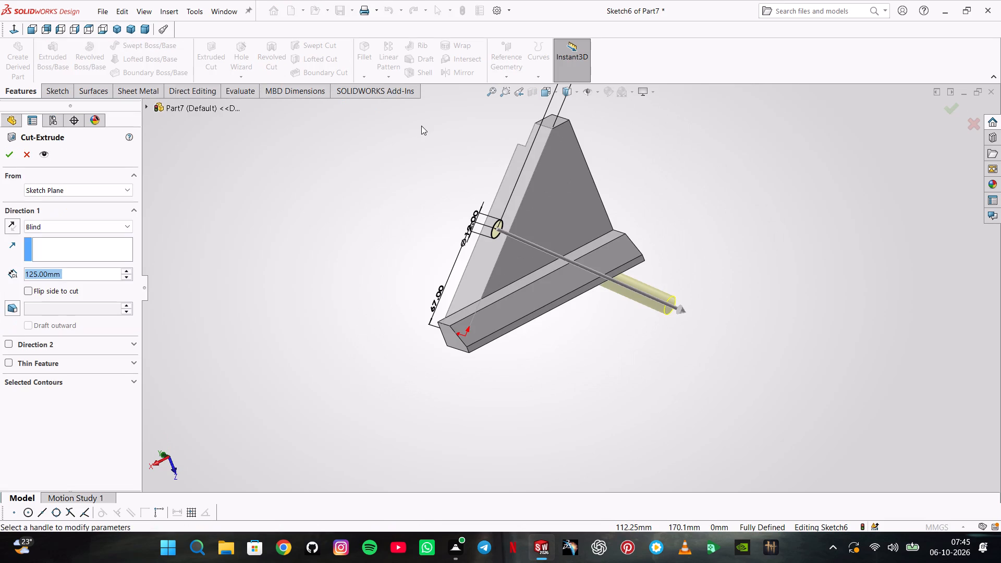
type("11")
key("Return")
key("Return")
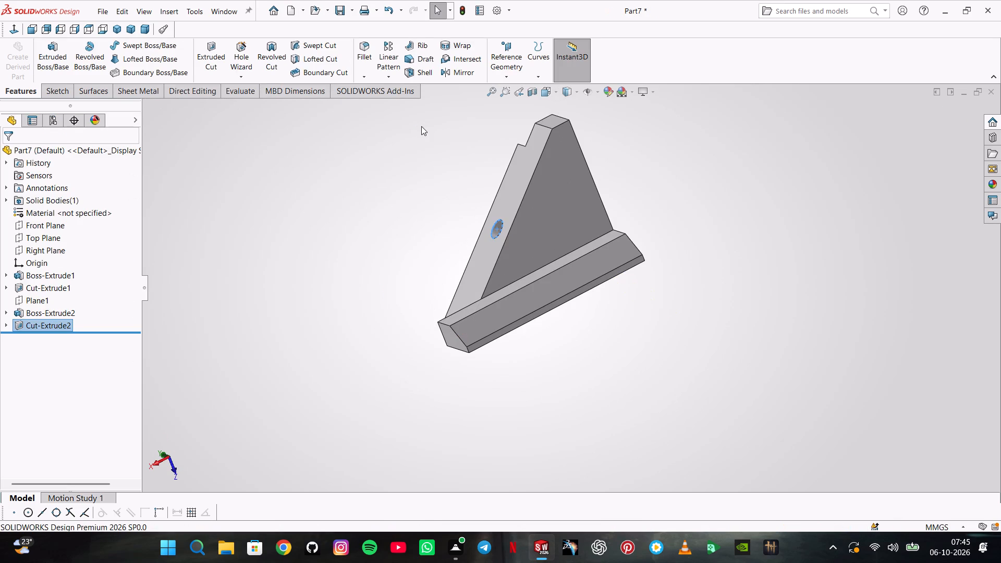
left_click(440, 114)
Sketch two circles on the block's triangular face: a small one near the bar and one about 15.5 mm in diameter towards the narrow end.
middle_click_drag(449, 169, 474, 194)
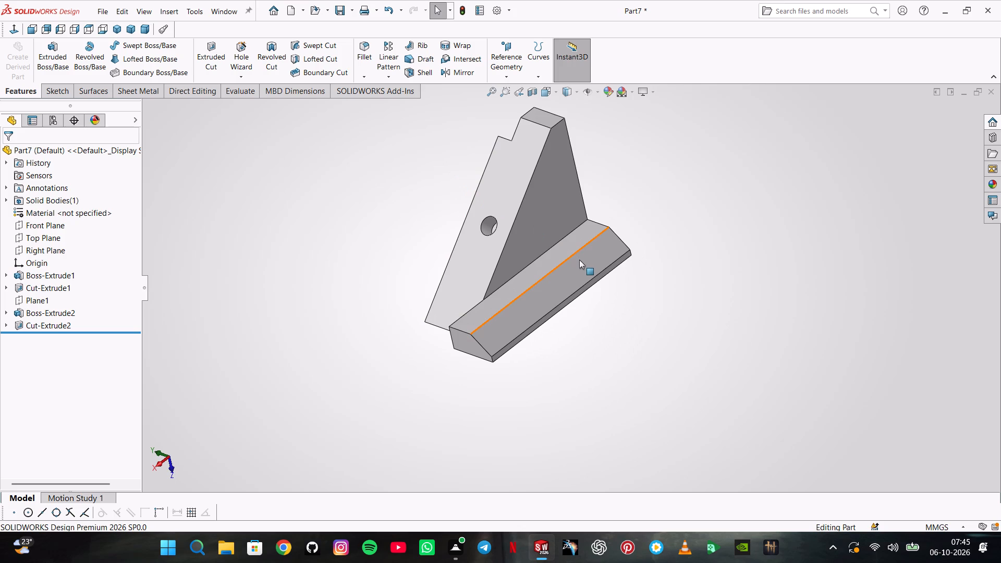
left_click(544, 237)
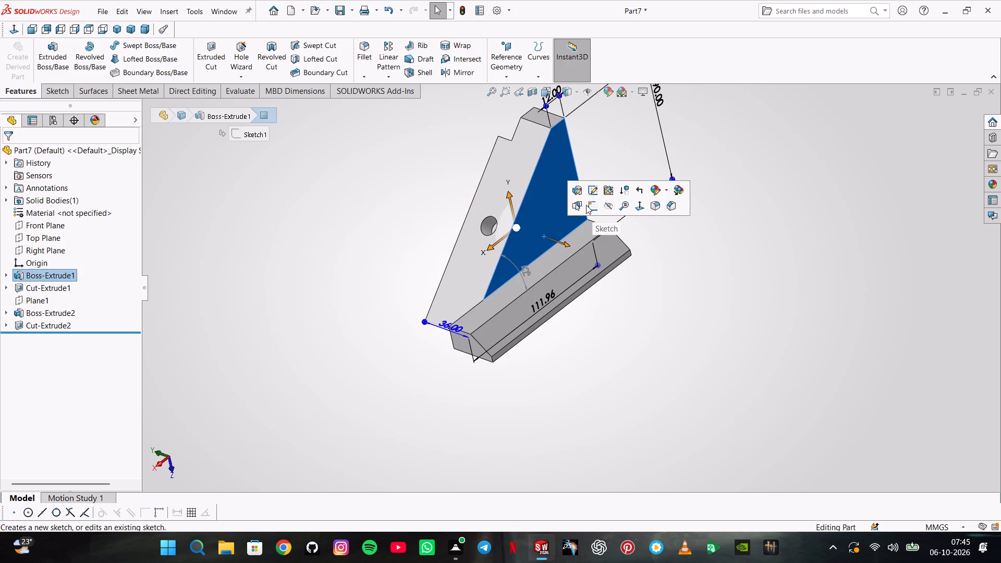
left_click(586, 204)
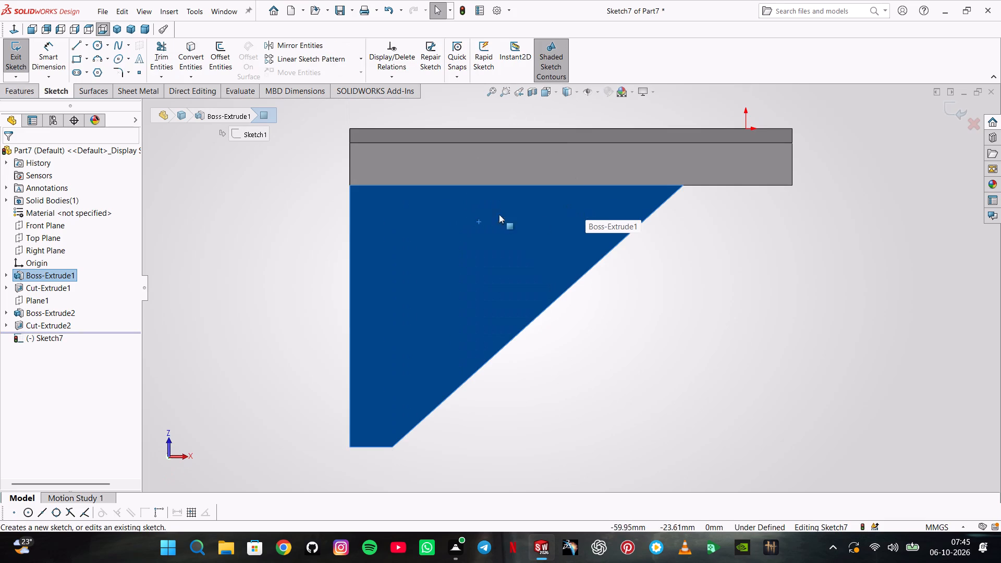
left_click(100, 46)
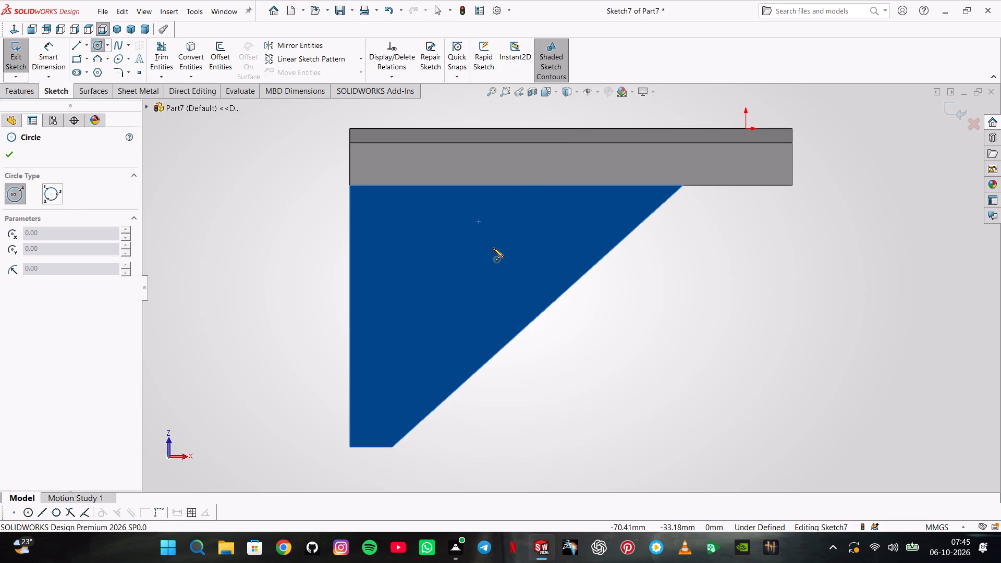
left_click(536, 228)
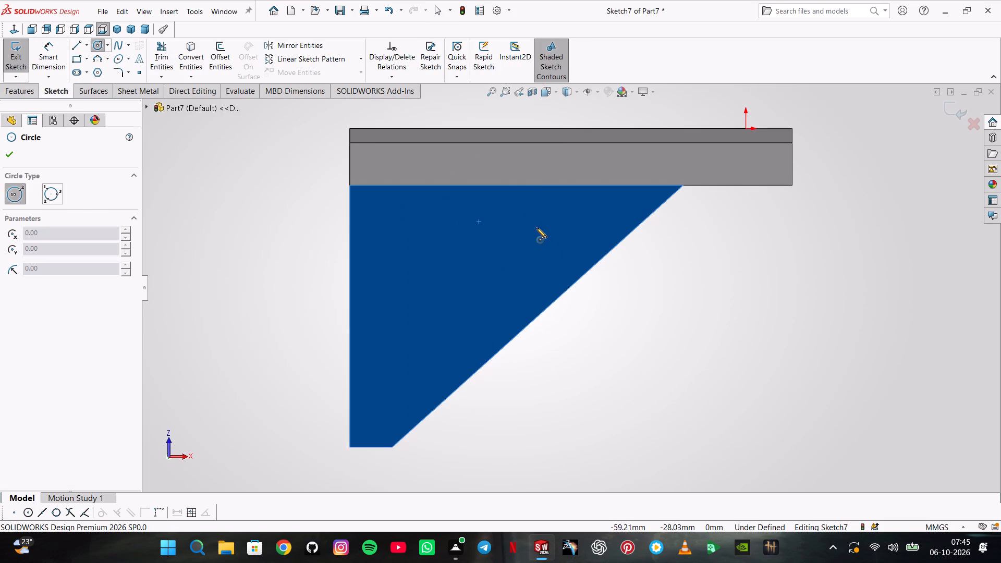
left_click(534, 240)
left_click(416, 337)
left_click(420, 310)
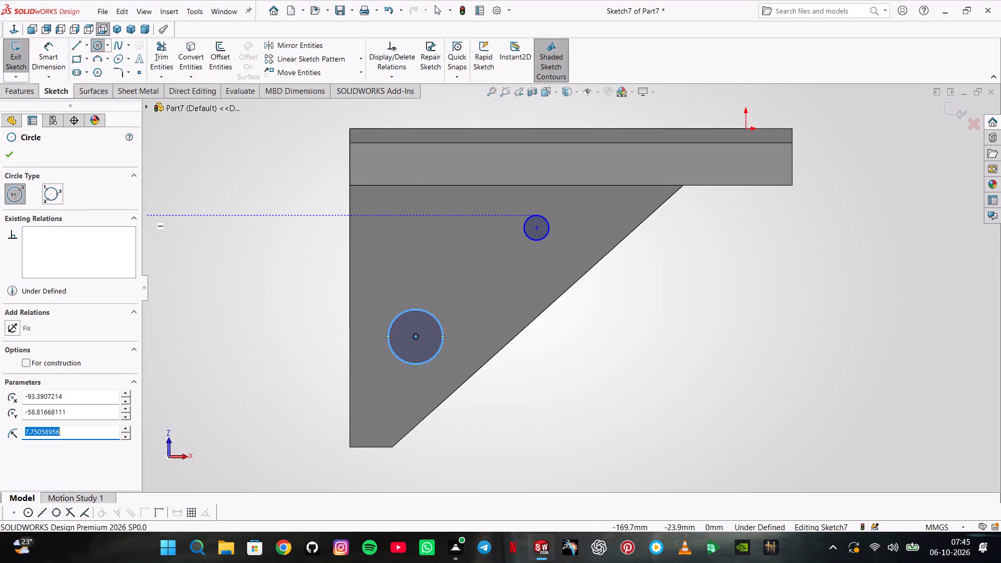
Dimension both circles on the triangular face to a diameter of 13 mm.
left_click(43, 65)
left_click(411, 310)
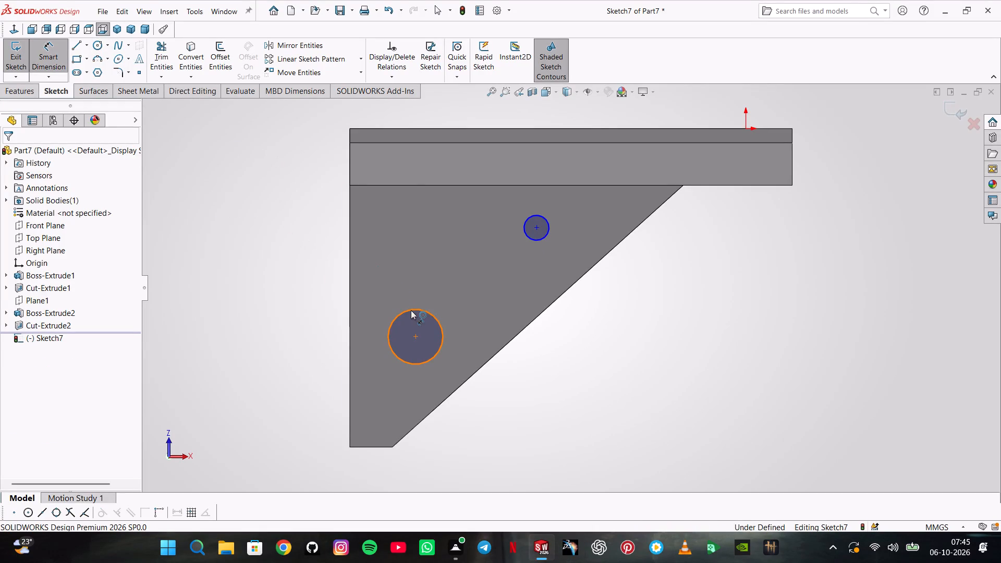
left_click(269, 304)
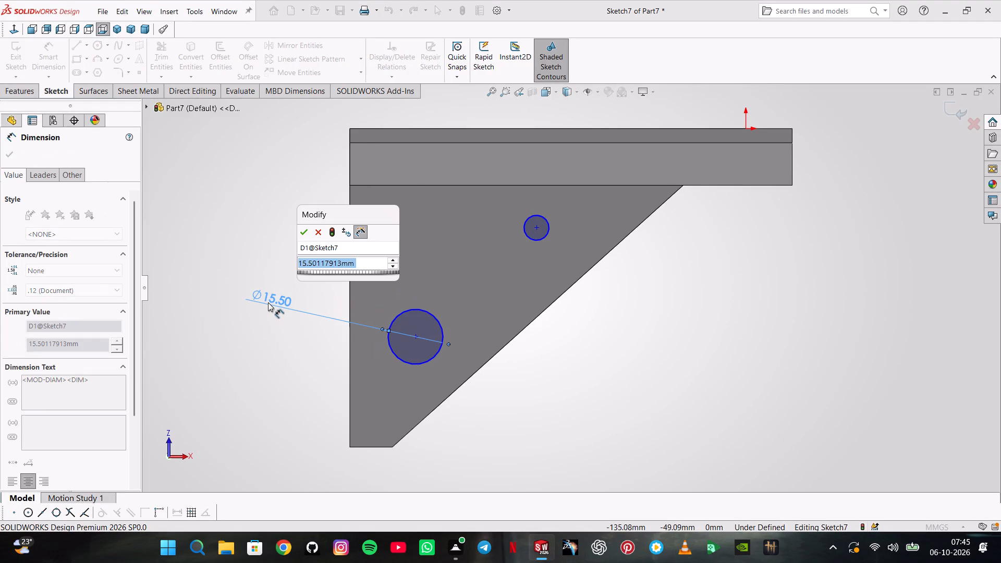
type("13")
key("Return")
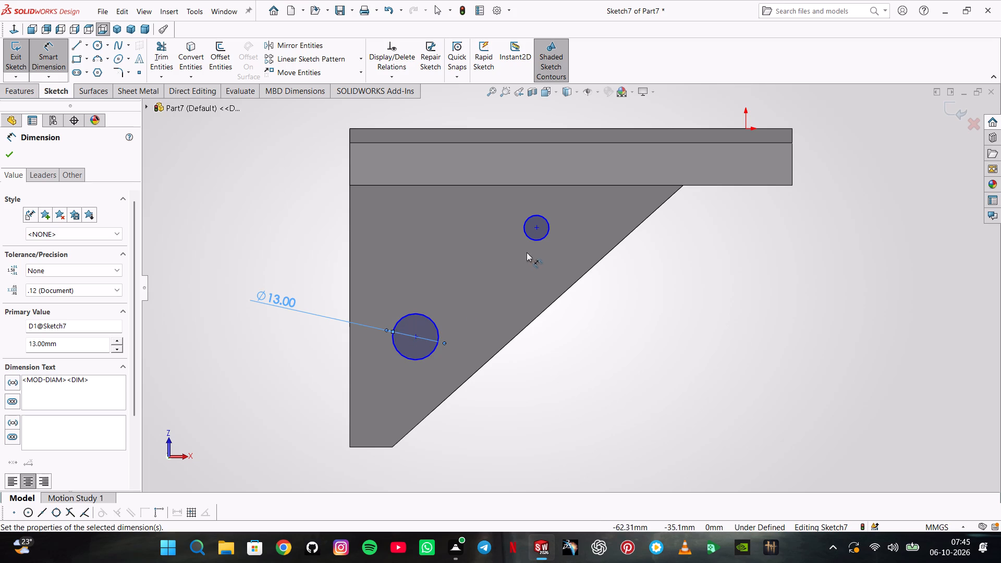
left_click(543, 238)
left_click(679, 324)
type("13")
key("Return")
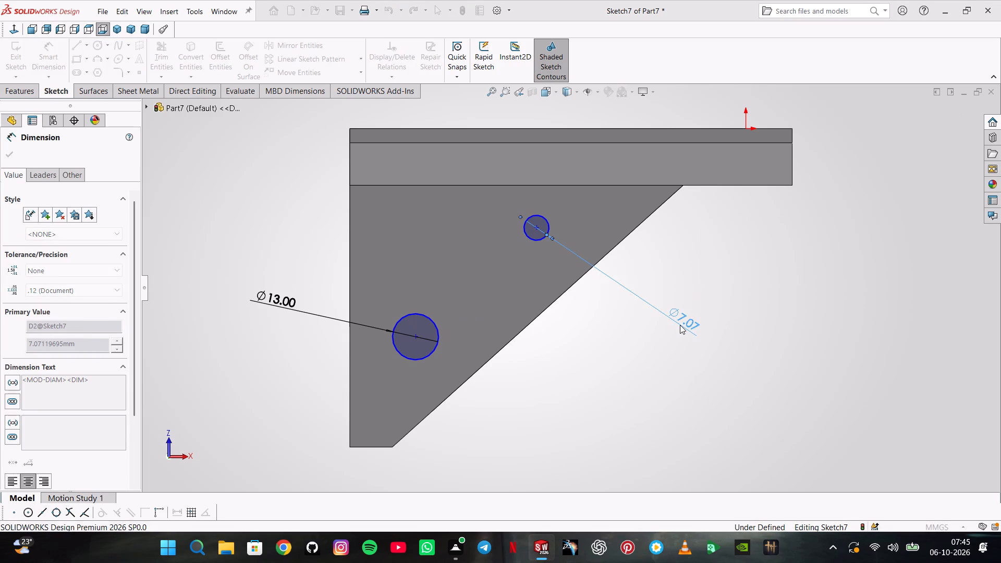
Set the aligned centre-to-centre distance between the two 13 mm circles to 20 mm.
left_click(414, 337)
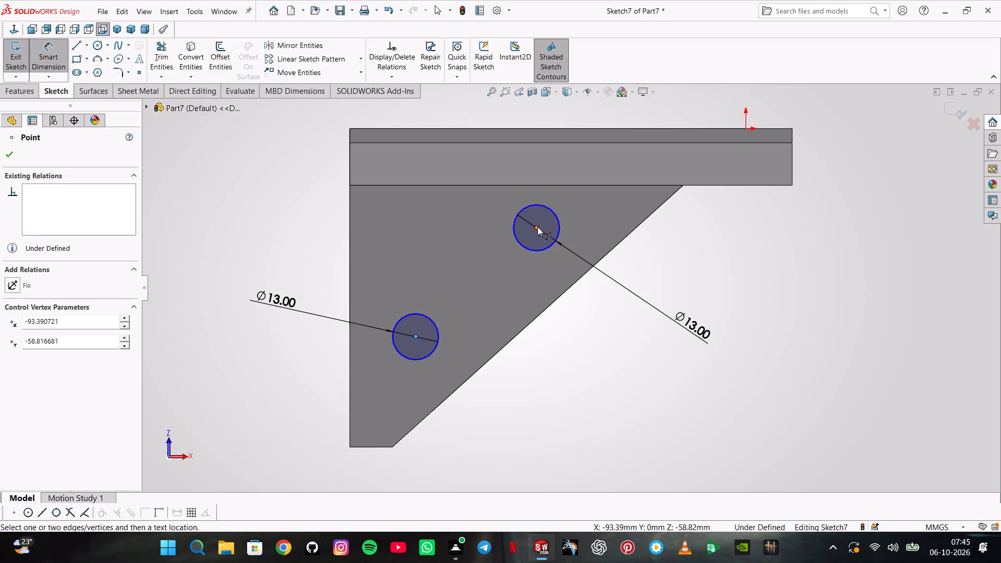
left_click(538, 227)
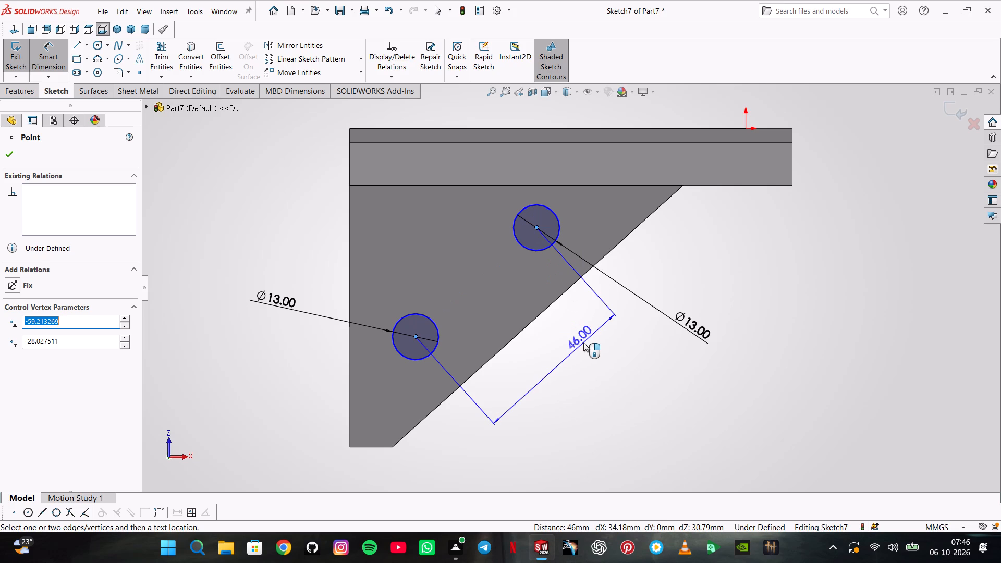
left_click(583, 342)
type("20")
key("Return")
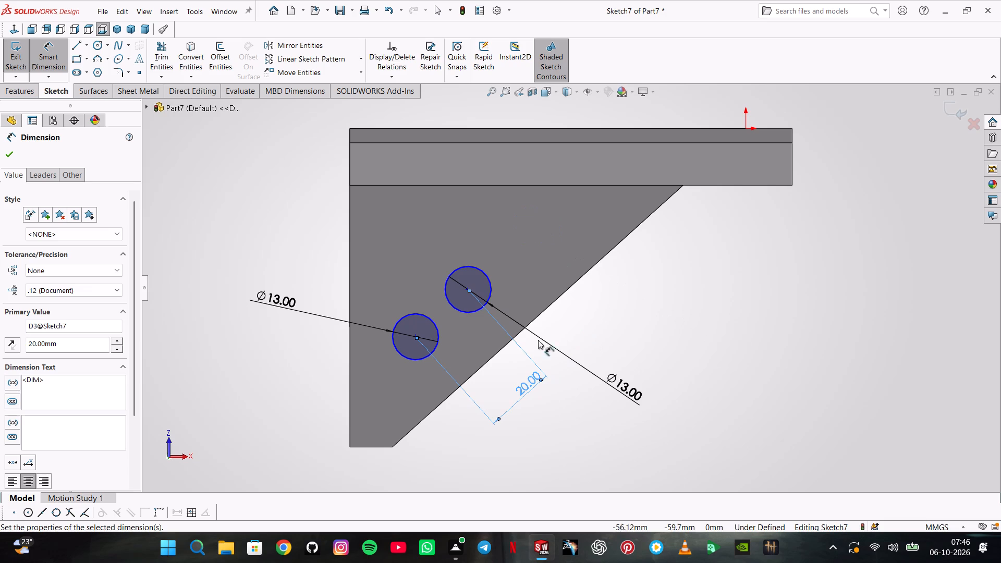
Set the distance from the centre of the circle nearer the bar to the block's sloped edge to 20 mm.
left_click(467, 291)
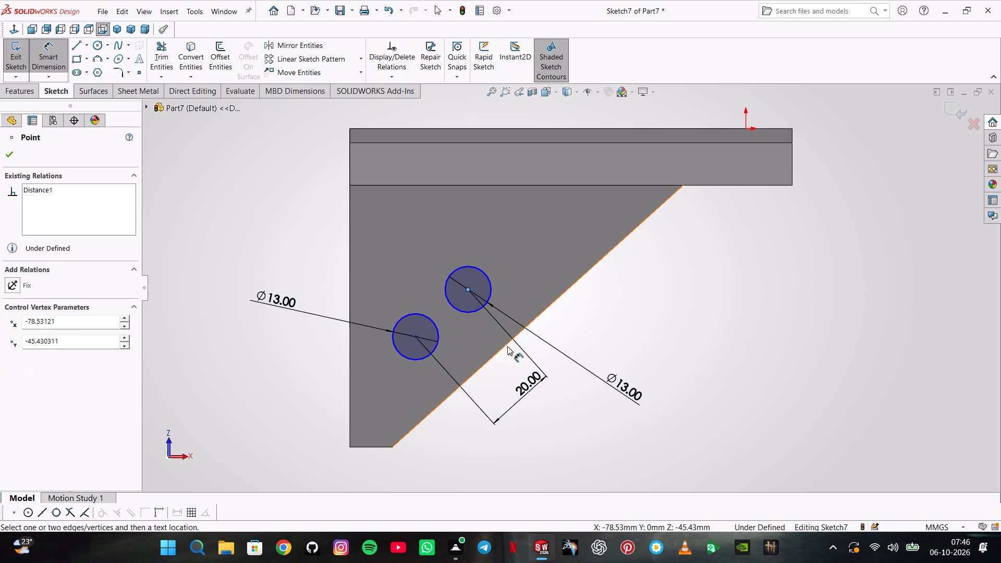
left_click(506, 341)
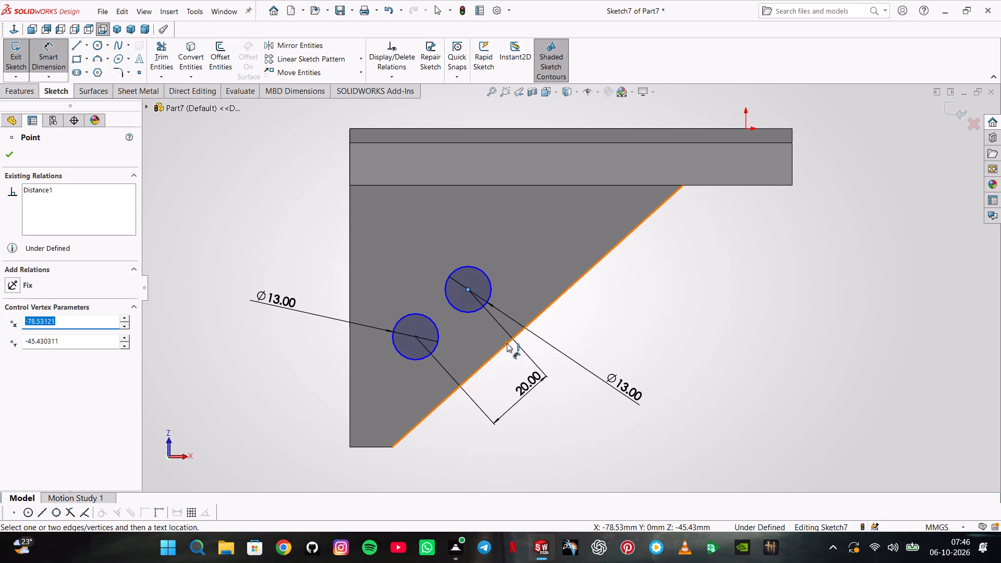
left_click(507, 343)
left_click(338, 460)
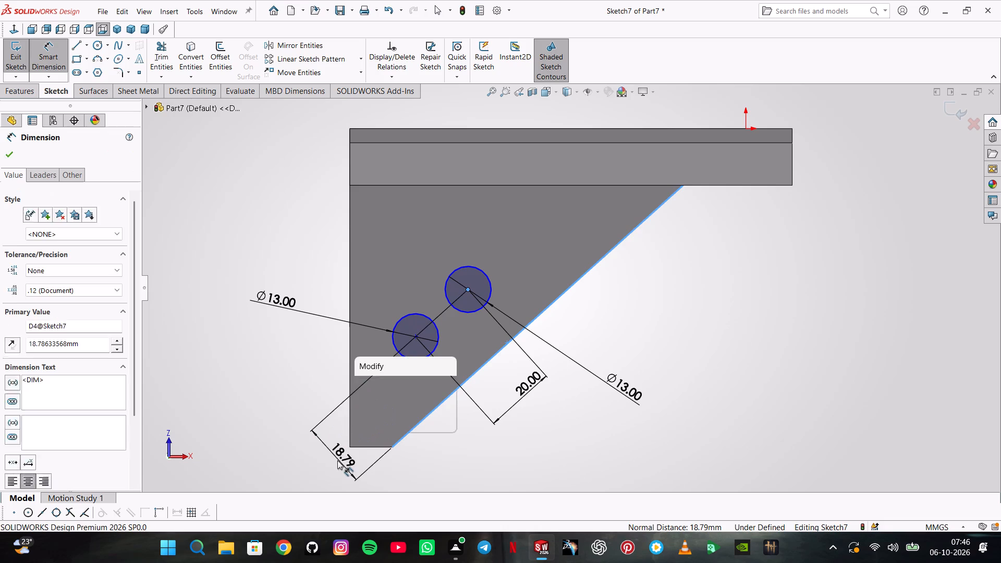
type("20")
key("Return")
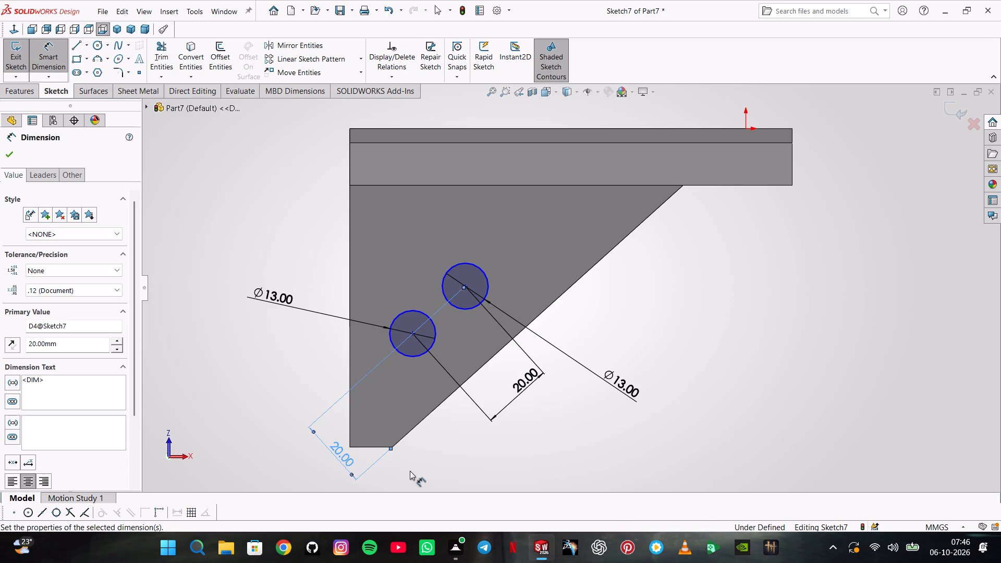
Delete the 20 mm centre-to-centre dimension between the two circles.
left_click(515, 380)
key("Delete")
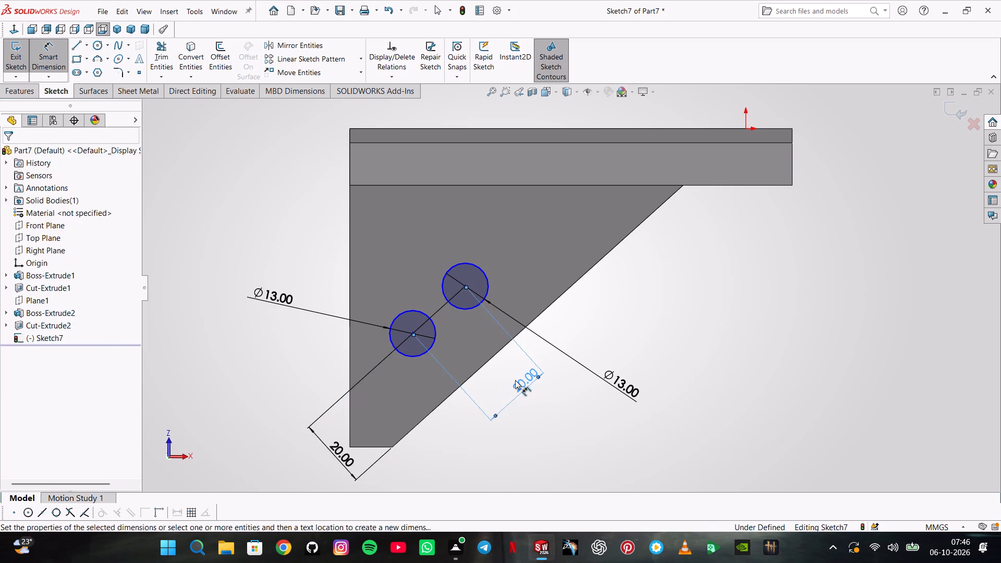
Set the distance from the centre of the circle nearer the bar to the bar edge adjoining the triangular face to 15 mm.
left_click(465, 284)
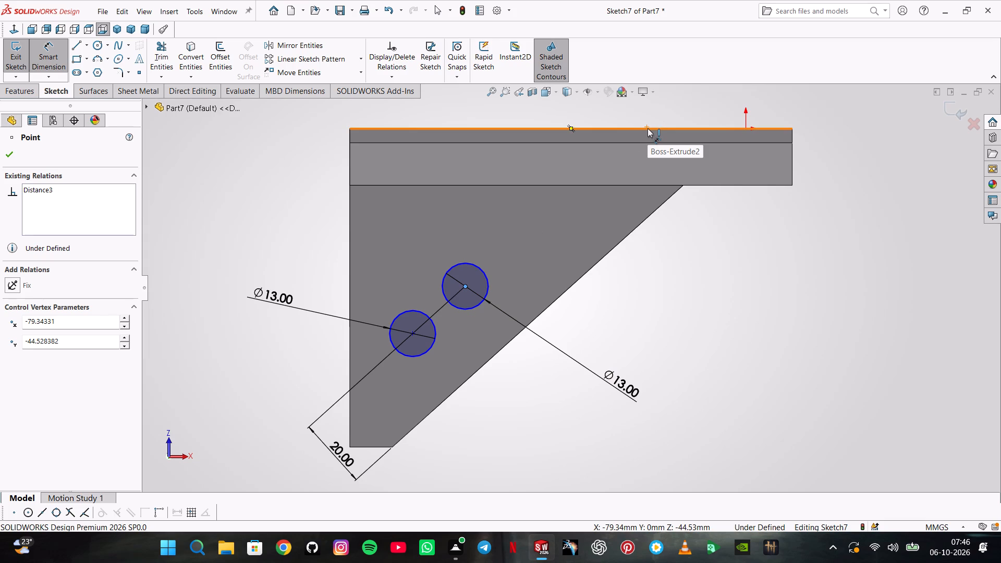
left_click(616, 186)
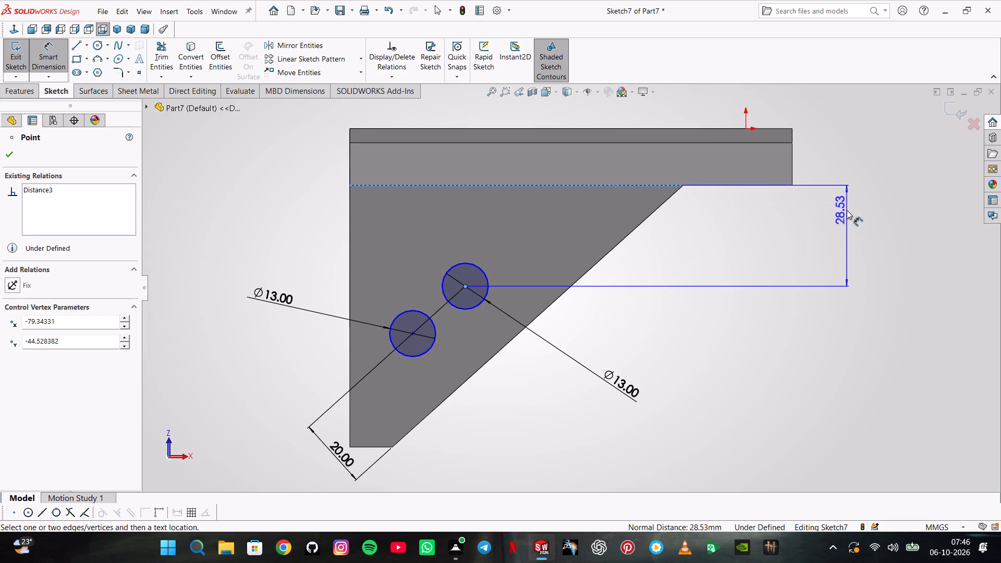
left_click(847, 210)
type("15")
key("Return")
Set the distance from the centre of the circle farther from the bar to the same bar edge to 40 mm.
scroll(849, 209, "up", 1)
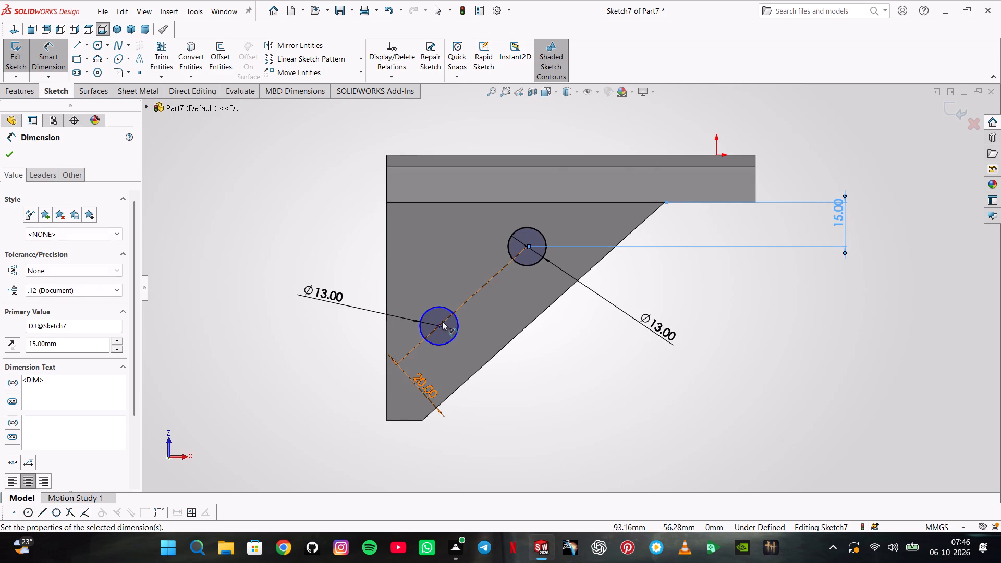
left_click(437, 325)
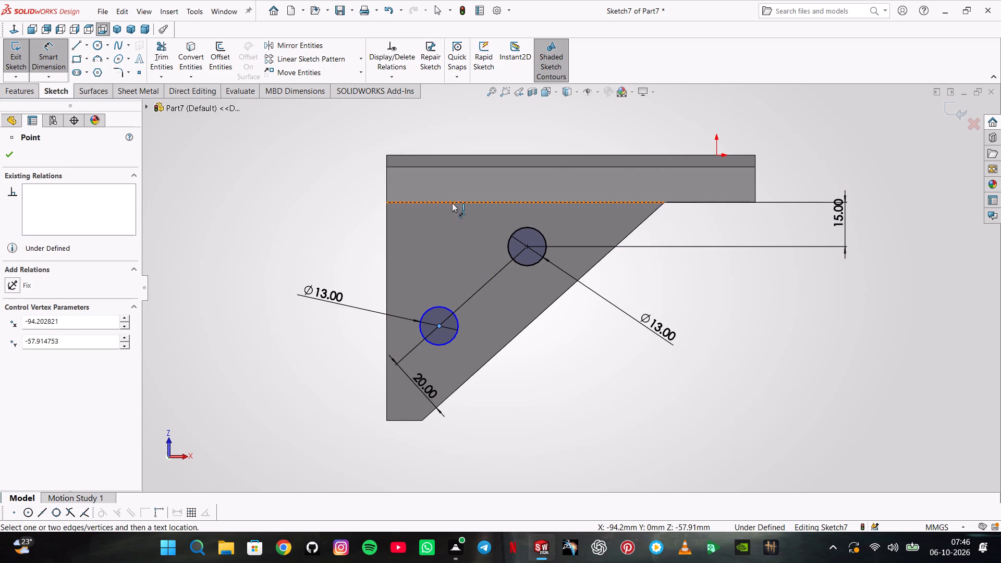
left_click(453, 200)
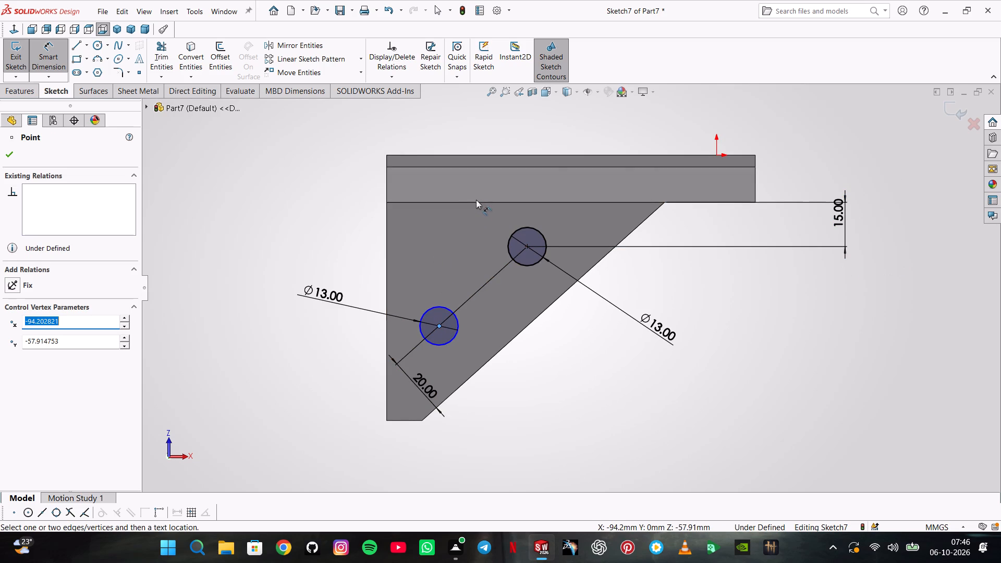
left_click(480, 204)
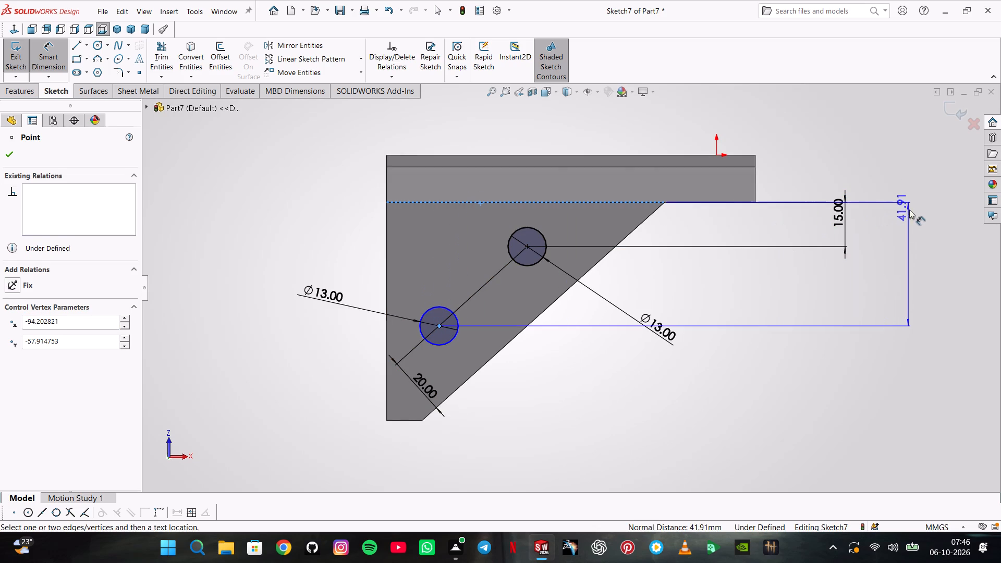
left_click(911, 246)
type("40")
key("Return")
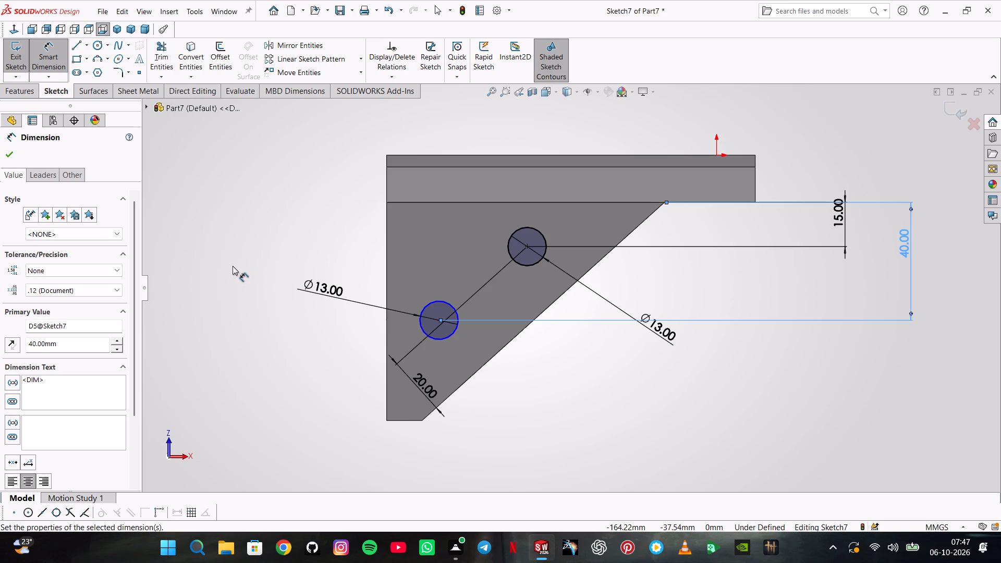
left_click(9, 146)
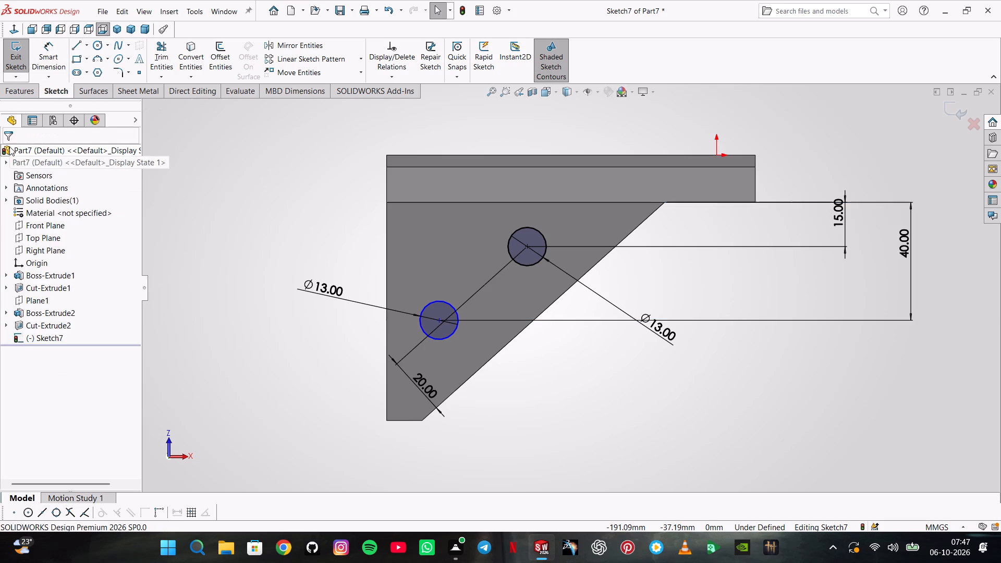
Cut-extrude the two 13 mm circles through the block with the Up To Next end condition.
left_click(12, 92)
left_click(194, 53)
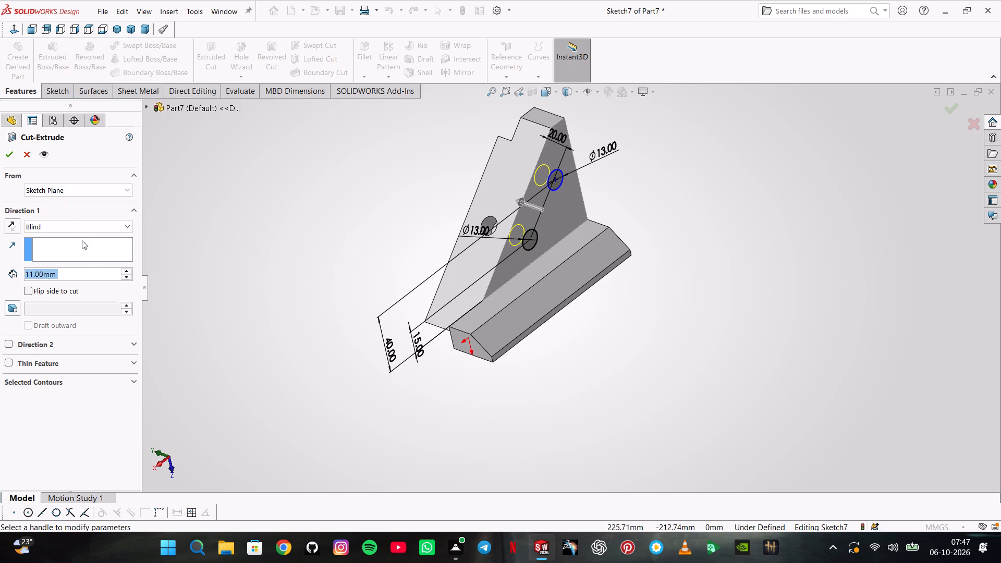
left_click(79, 229)
left_click(66, 268)
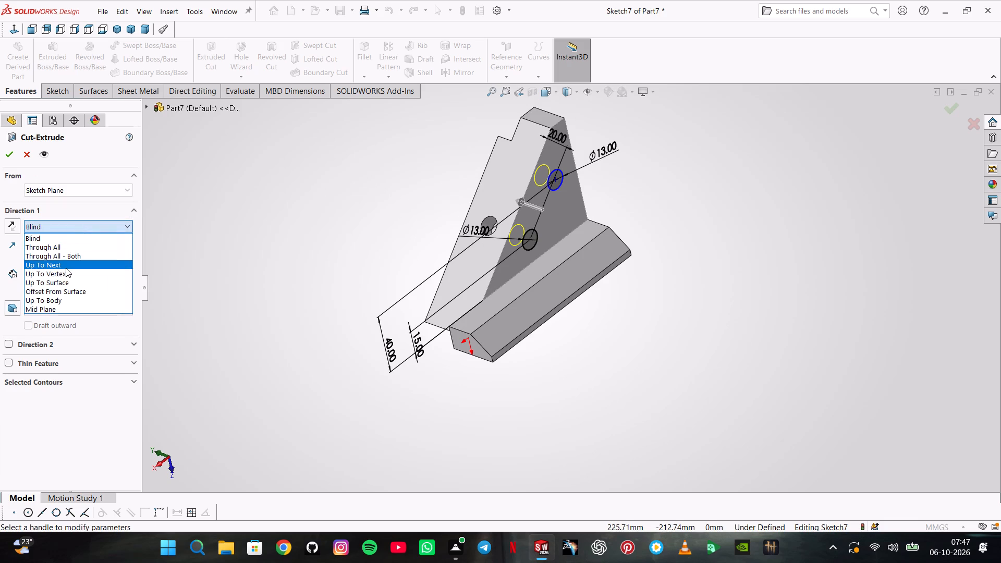
left_click(10, 160)
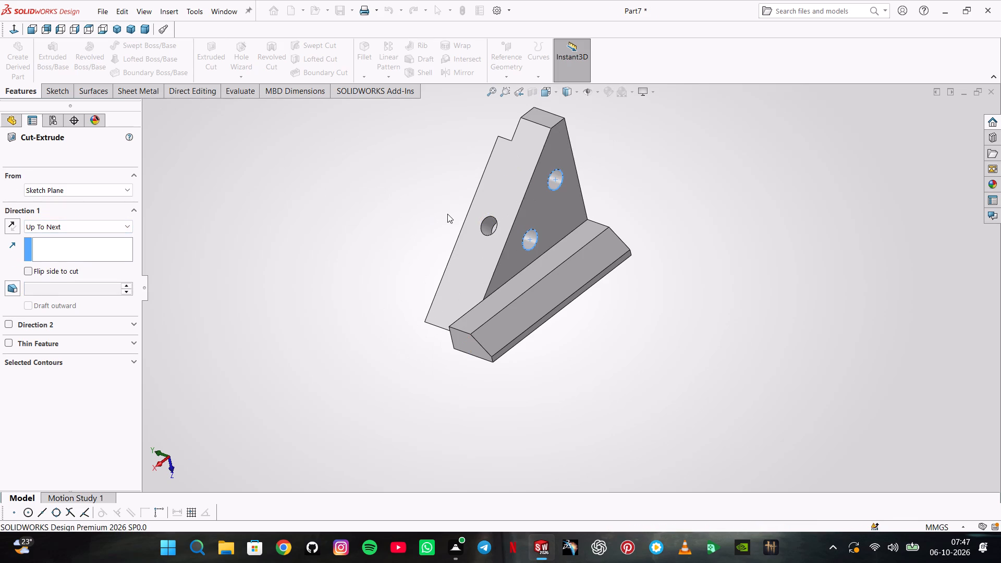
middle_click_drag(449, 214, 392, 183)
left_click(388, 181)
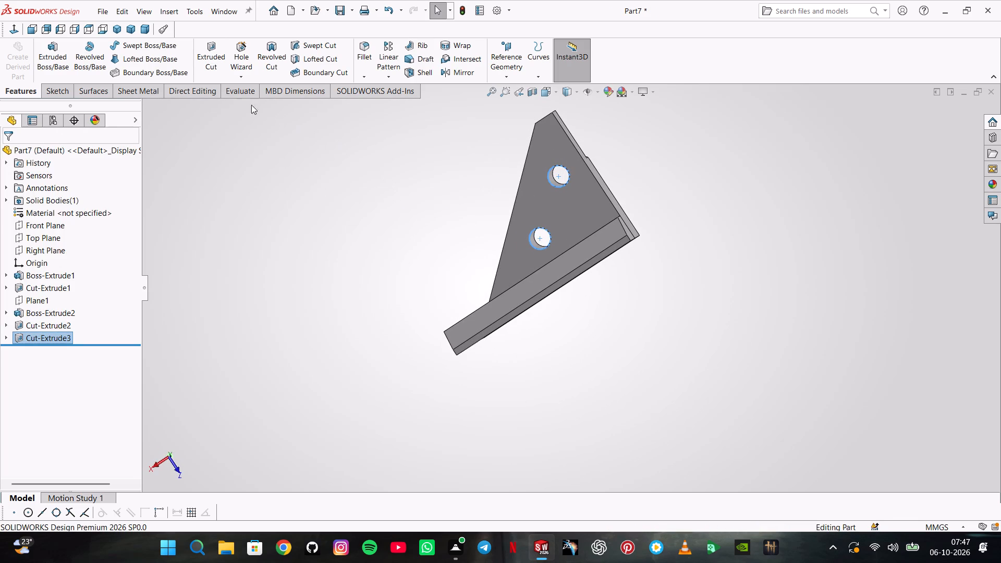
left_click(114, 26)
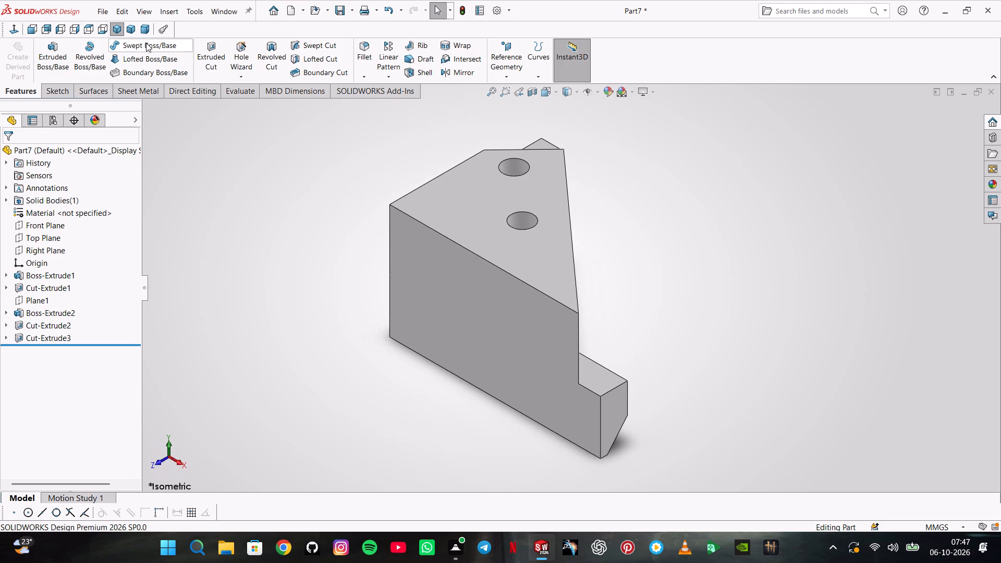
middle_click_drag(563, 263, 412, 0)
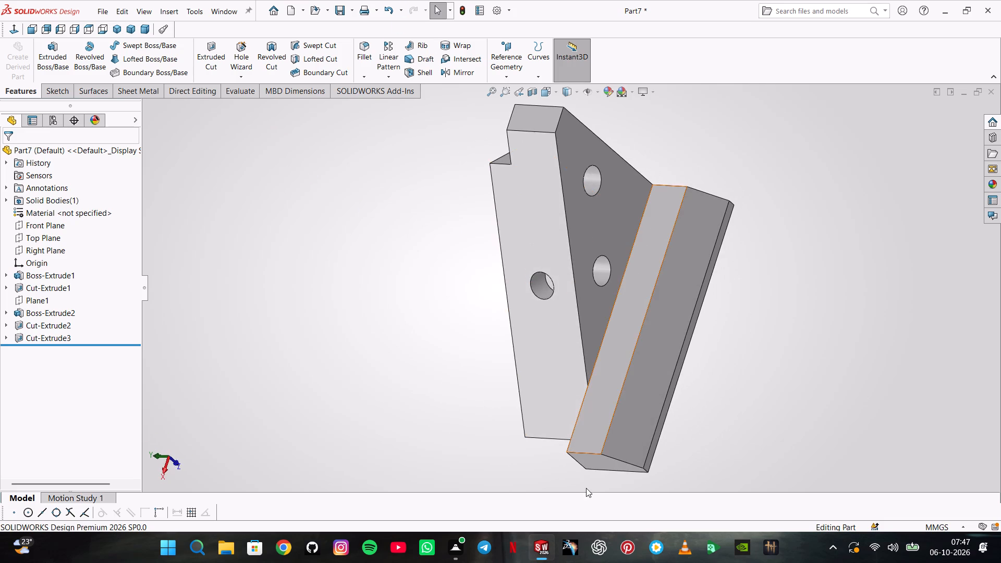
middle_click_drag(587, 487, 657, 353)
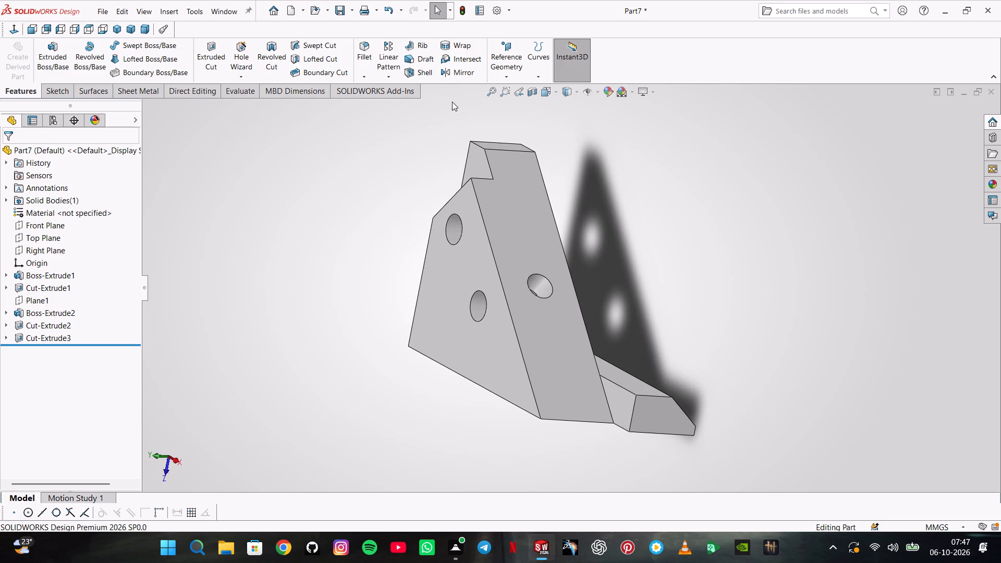
Save the part as Part50.SLDPRT in the LEVEL4 folder.
left_click(345, 8)
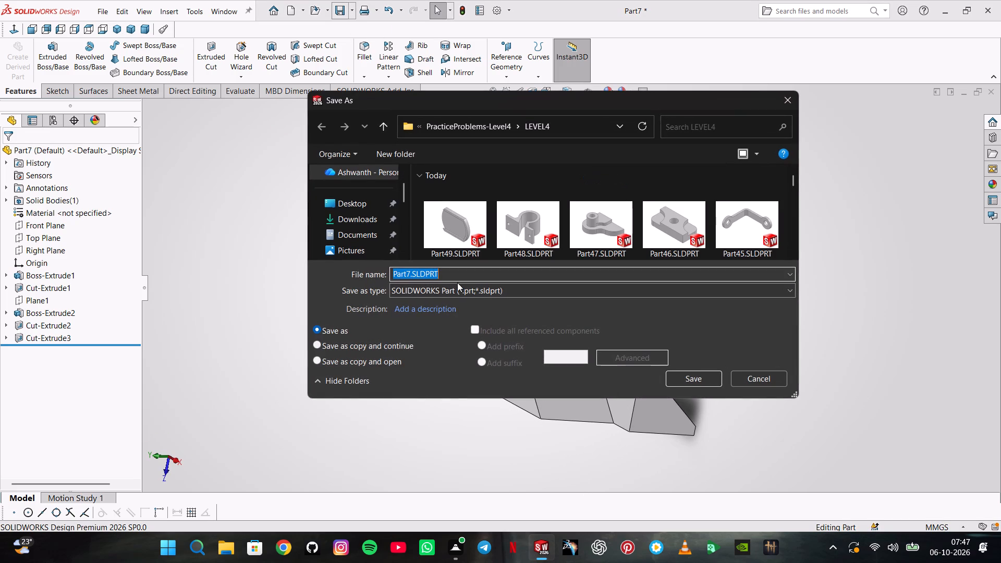
left_click(409, 270)
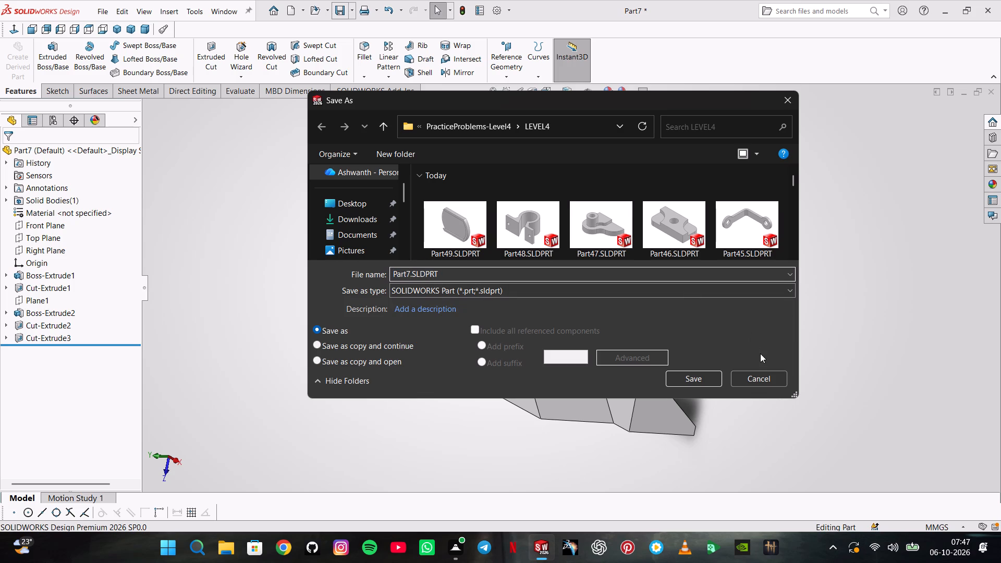
key("BackSpace")
key("5")
key("0")
key("Return")
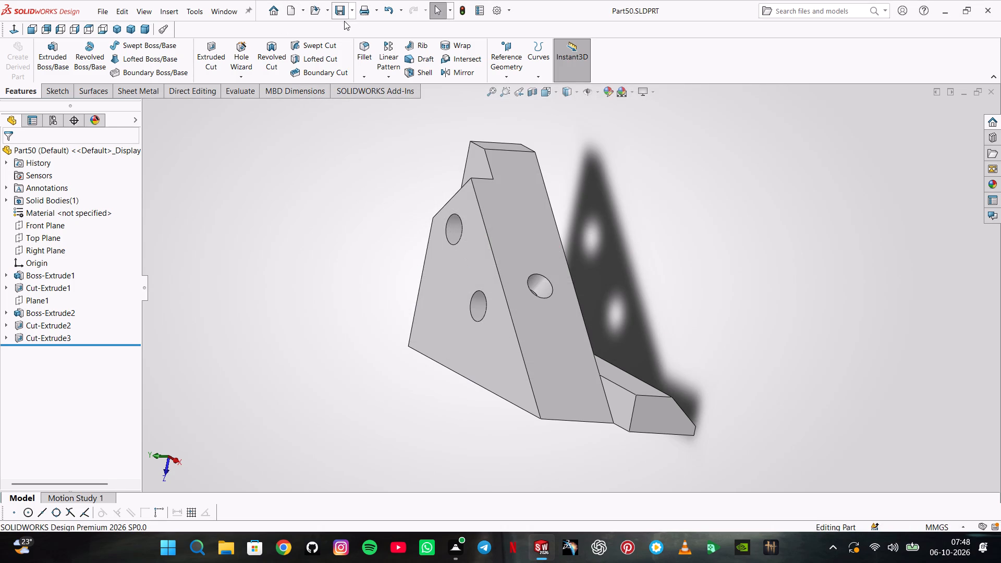
Save a version of the part in Adobe Portable Document Format (*.pdf).
left_click(354, 7)
left_click(362, 39)
left_click(475, 288)
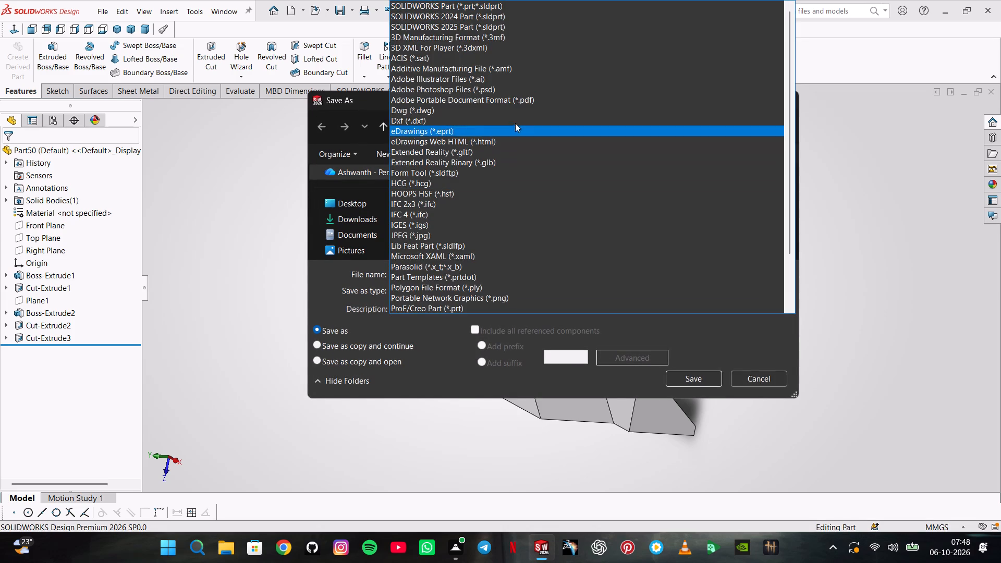
left_click(519, 96)
left_click(703, 401)
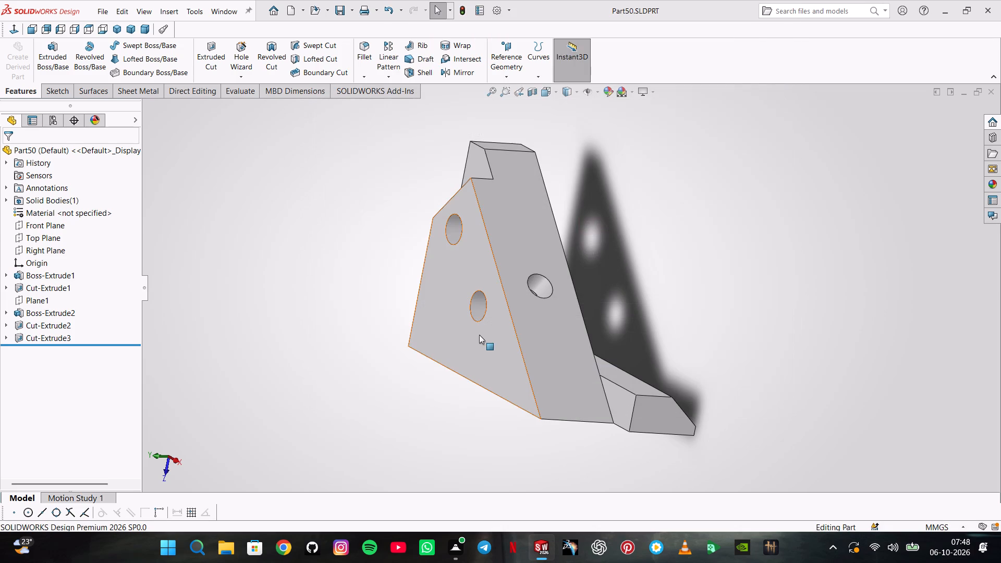